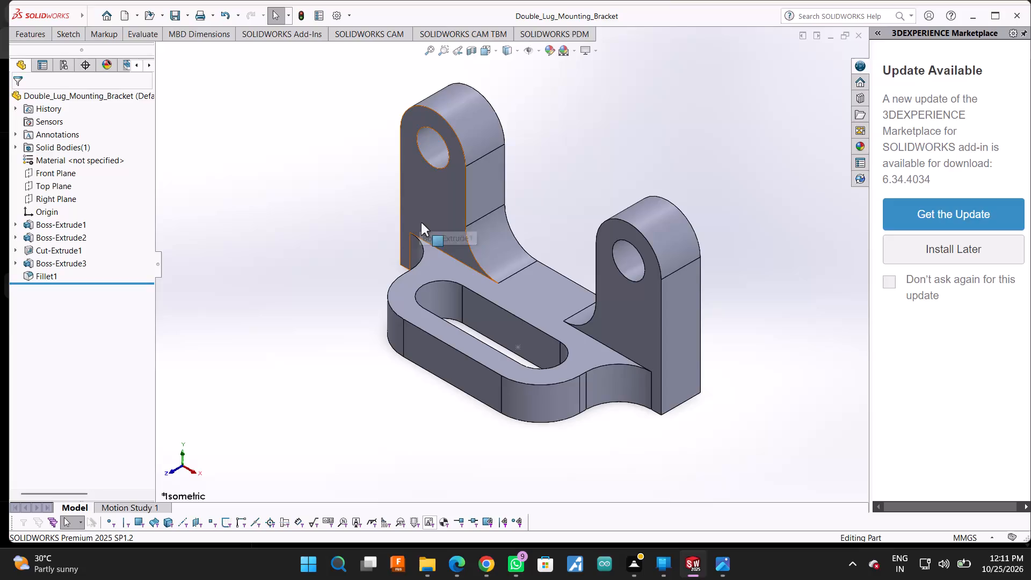
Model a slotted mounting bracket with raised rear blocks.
Create a new part document.
{"action": "key", "text": "ctrl+n"}
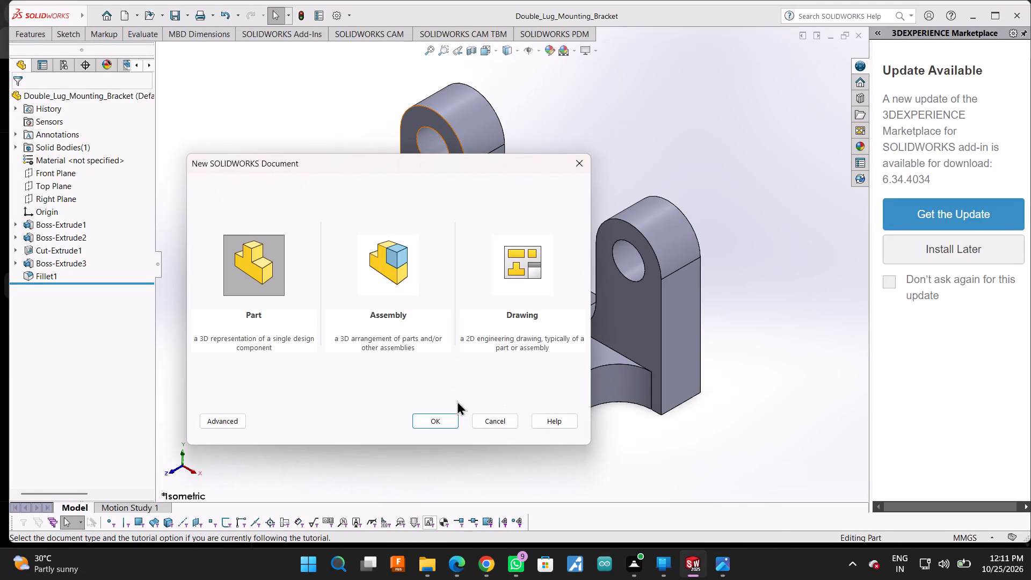
{"action": "left_click", "coordinate": [454, 417]}
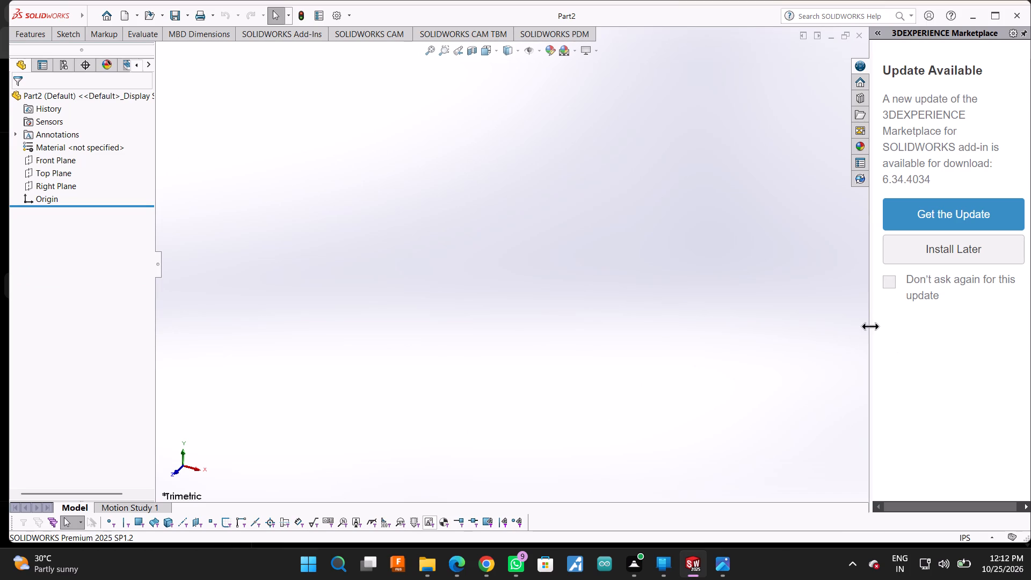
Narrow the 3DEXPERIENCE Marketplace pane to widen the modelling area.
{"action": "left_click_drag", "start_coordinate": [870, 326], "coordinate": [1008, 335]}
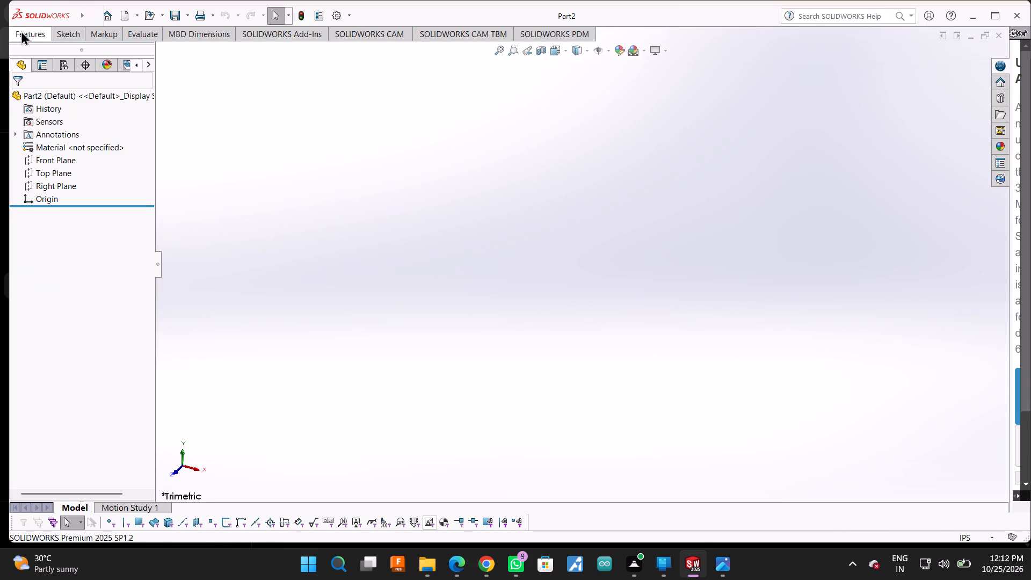
Start a new sketch with the Line tool in the empty part.
{"action": "left_click", "coordinate": [21, 31]}
{"action": "left_click", "coordinate": [53, 30]}
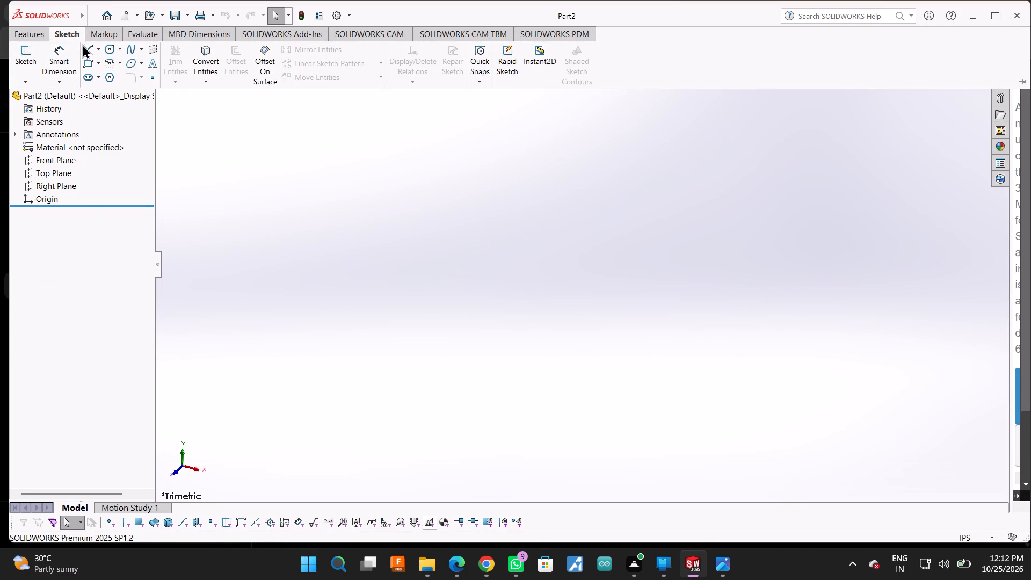
{"action": "left_click", "coordinate": [82, 44]}
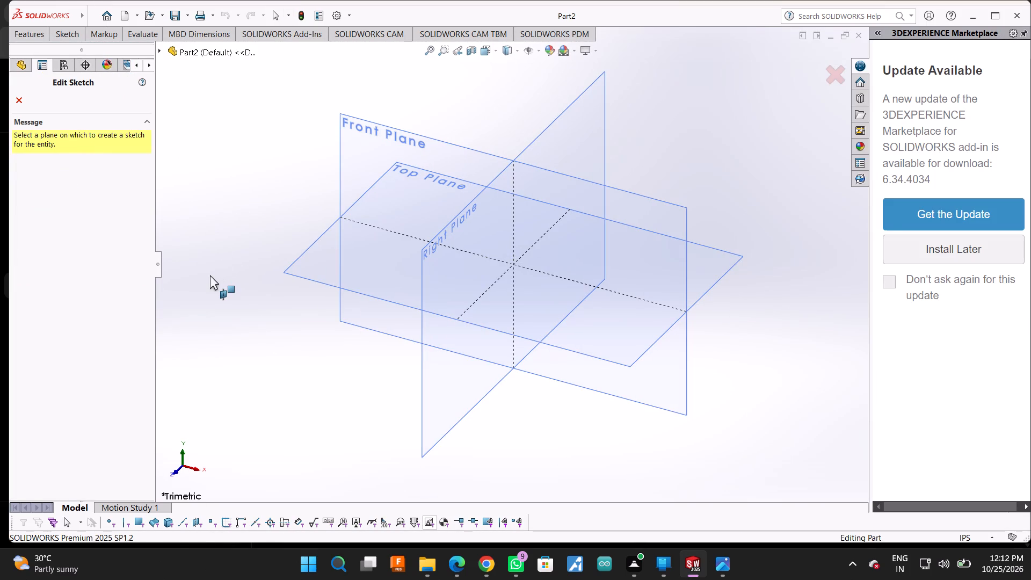
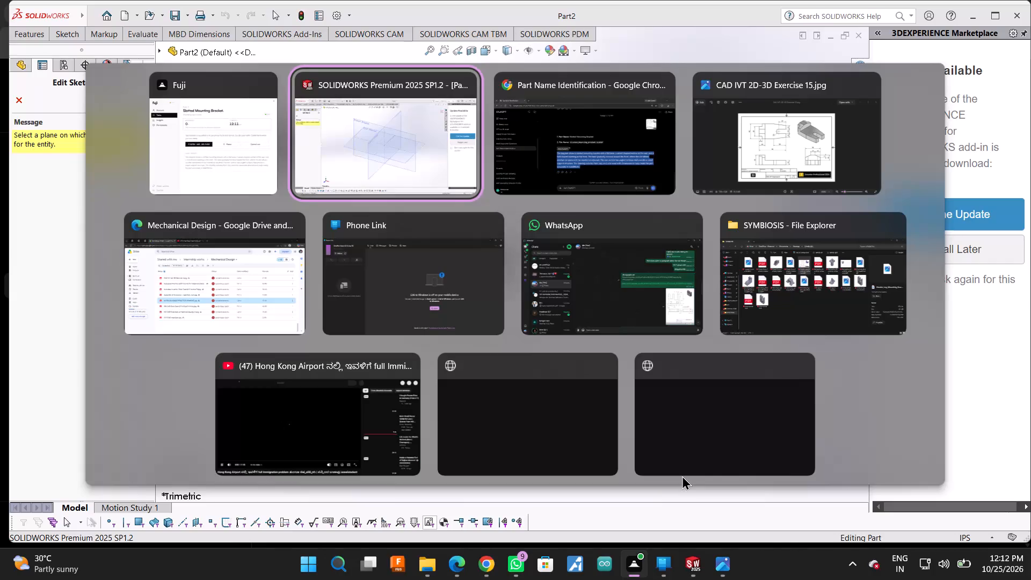
Switch to the image viewer showing CAD IVT 2D-3D Exercise 15.jpg and copy the drawing image to the clipboard.
{"action": "key", "text": "alt+Tab"}
{"action": "key", "text": "alt+Tab"}
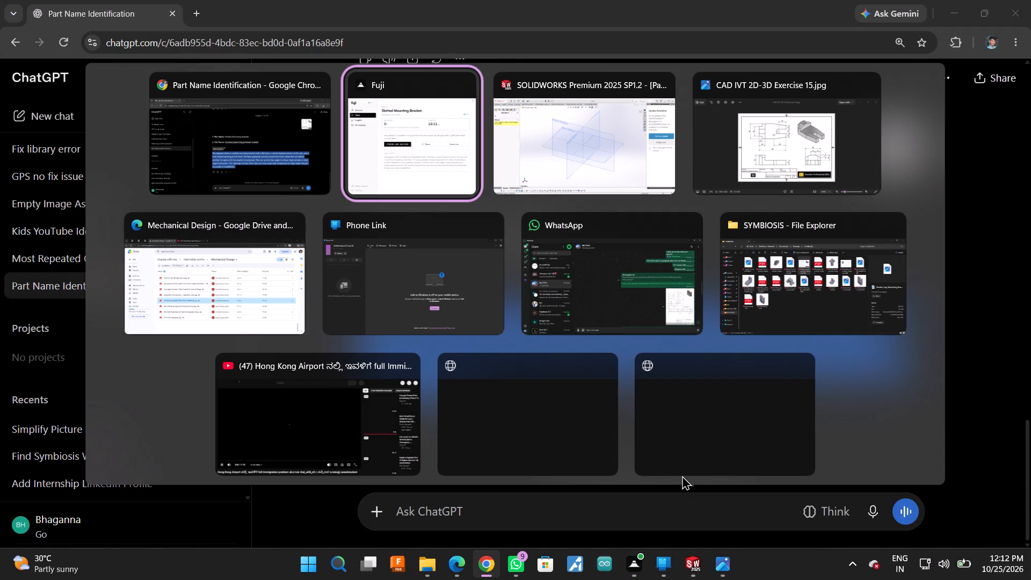
{"action": "key", "text": "alt+Tab"}
{"action": "key", "text": "alt+Tab"}
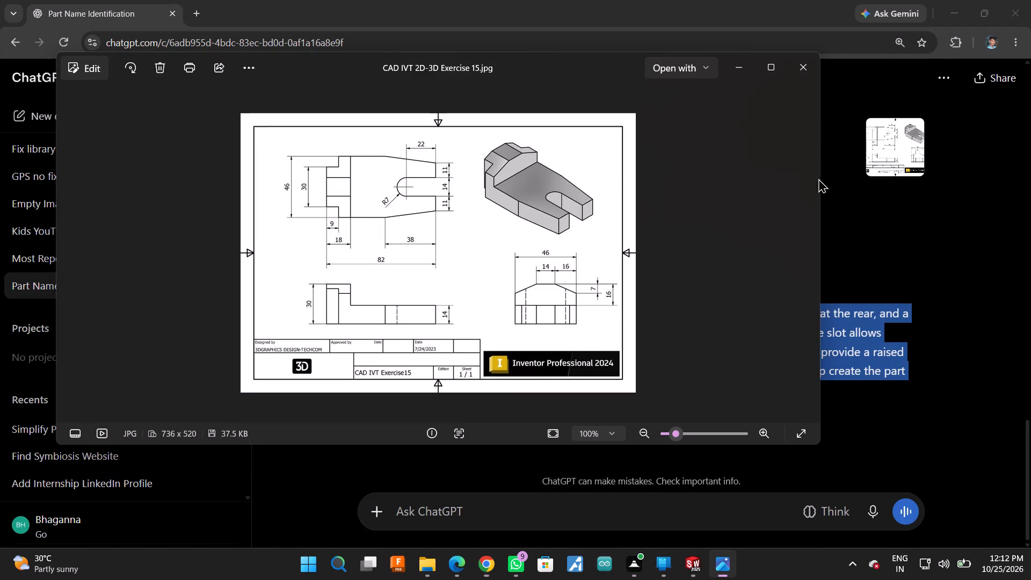
{"action": "right_click", "coordinate": [429, 176]}
{"action": "left_click", "coordinate": [454, 198]}
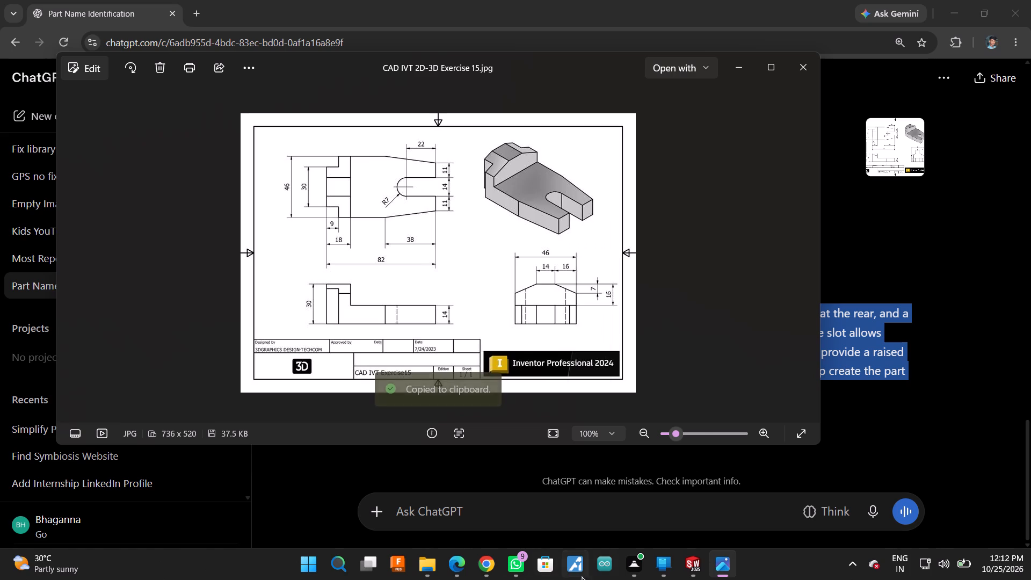
Switch from the copied drawing image to another open application window.
{"action": "key", "text": "alt+Tab"}
{"action": "key", "text": "alt+Tab"}
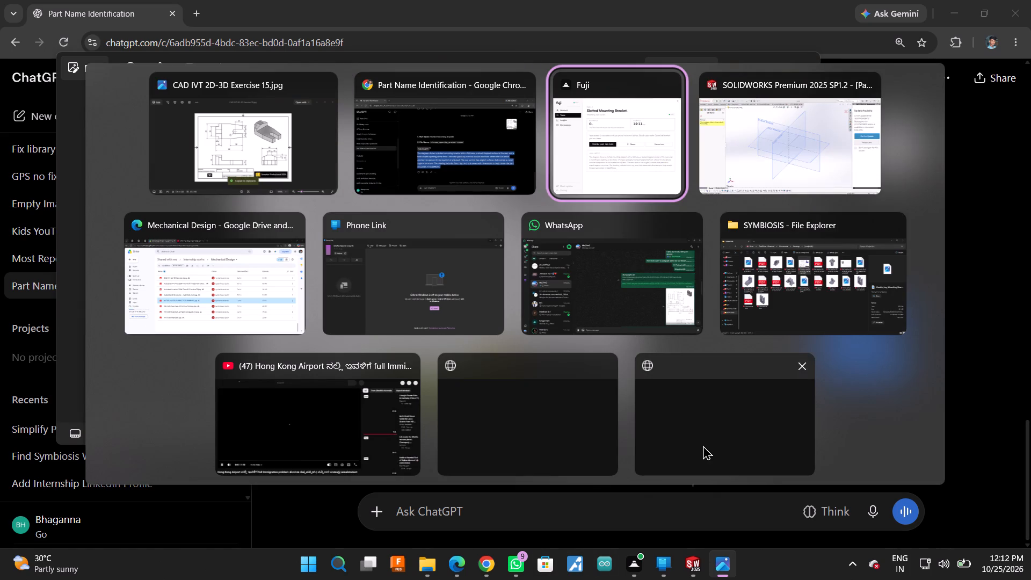
{"action": "key", "text": "alt+Tab"}
{"action": "key", "text": "alt+Tab"}
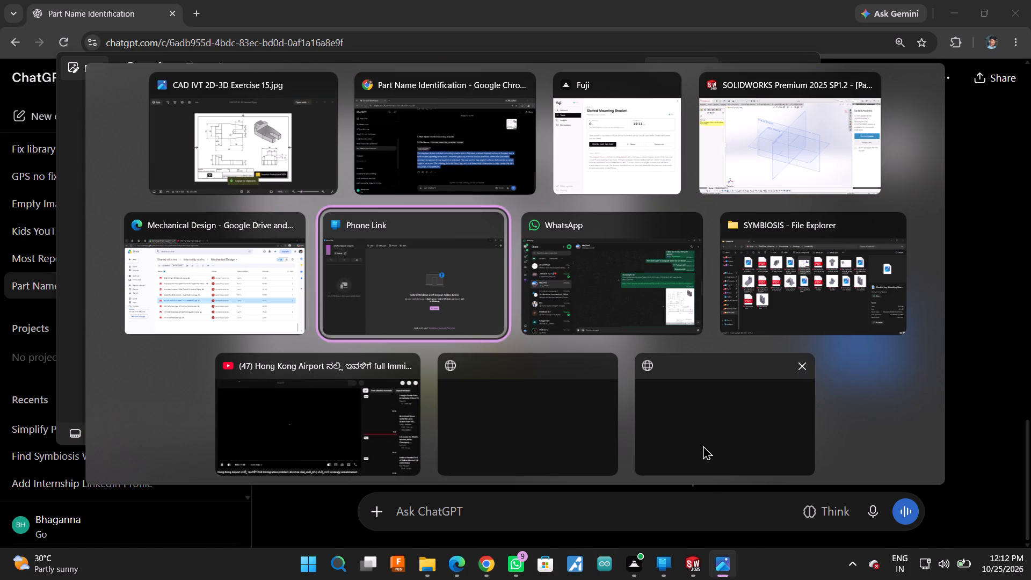
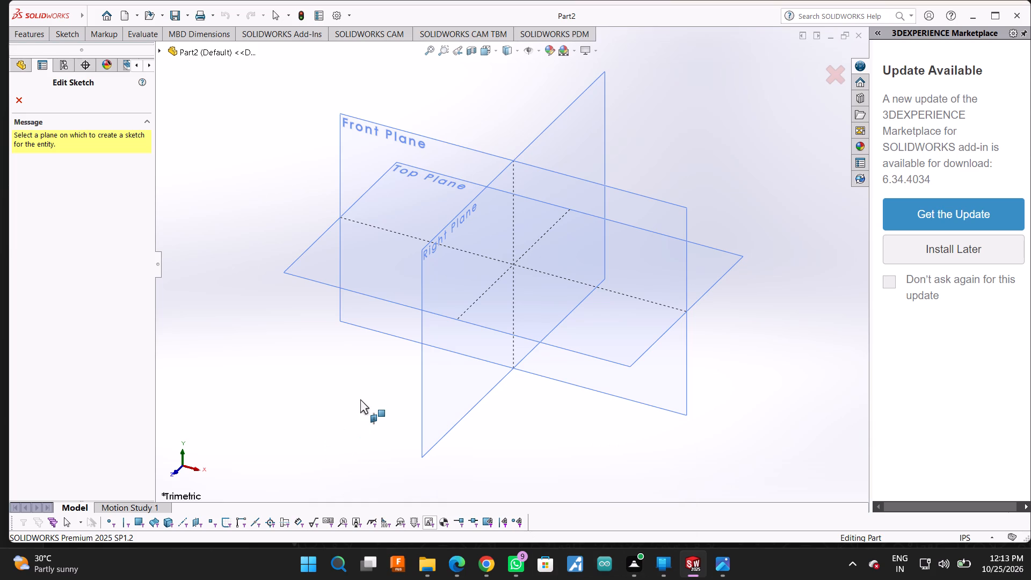
Select the Top Plane as the sketch plane for the new line sketch.
{"action": "left_click", "coordinate": [714, 270]}
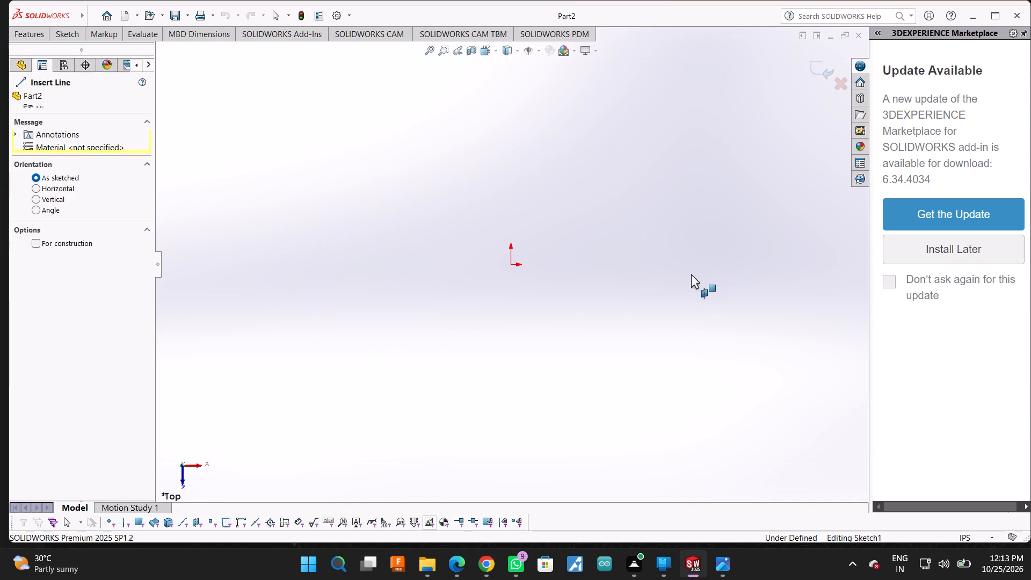
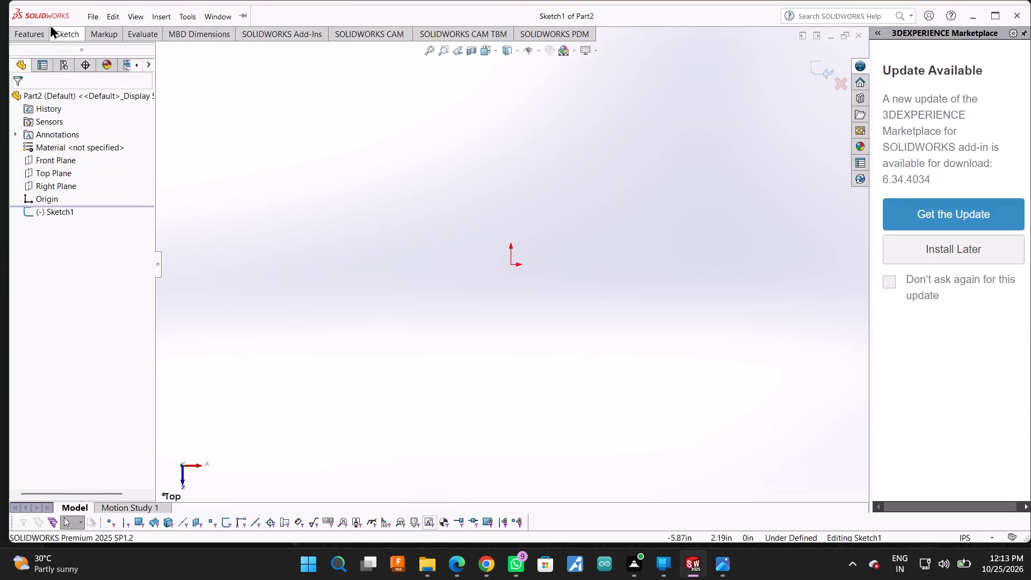
Collapse the 3DEXPERIENCE Marketplace task pane to enlarge the sketching area.
{"action": "left_click", "coordinate": [60, 30]}
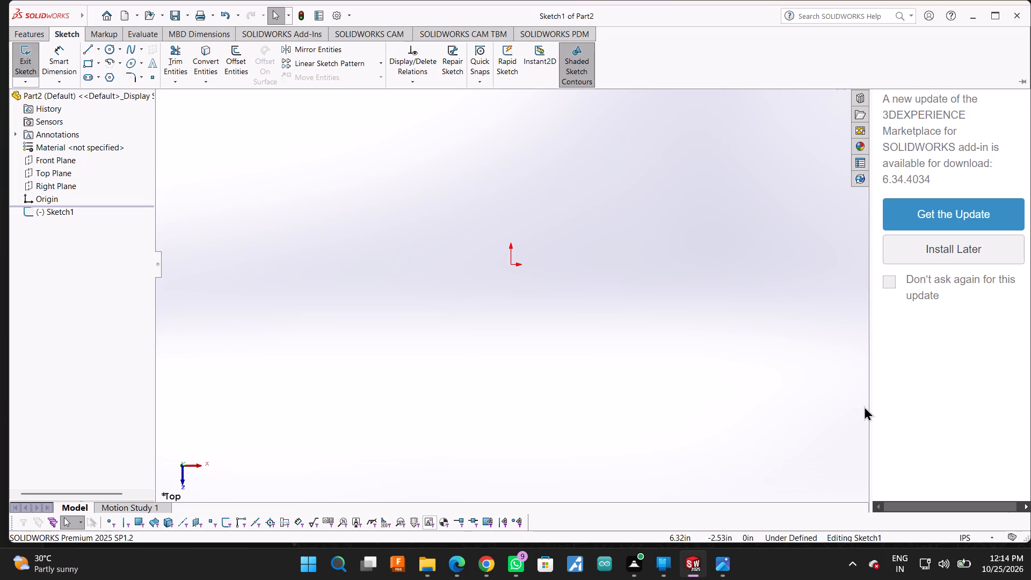
{"action": "left_click_drag", "start_coordinate": [869, 408], "coordinate": [1030, 420]}
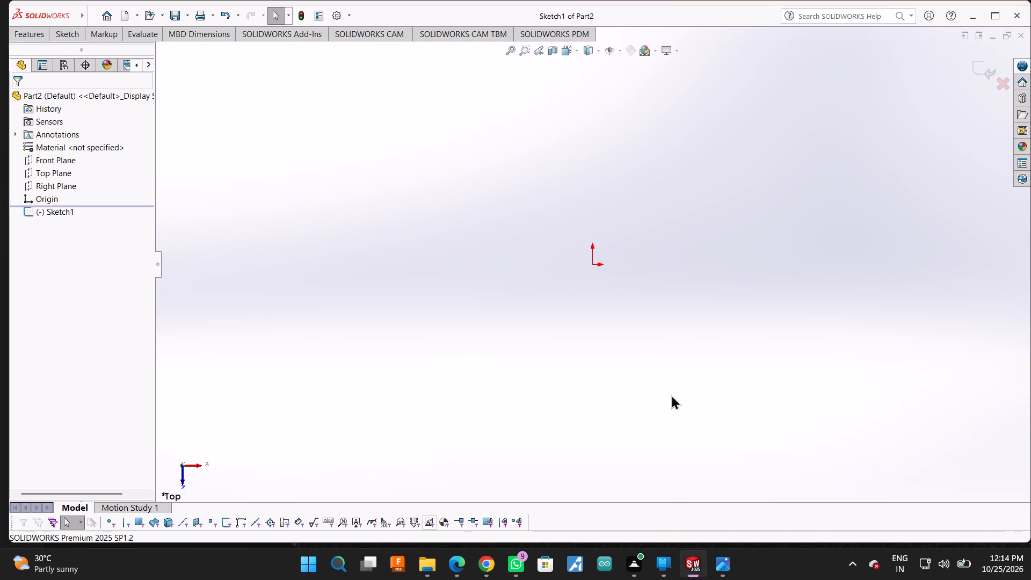
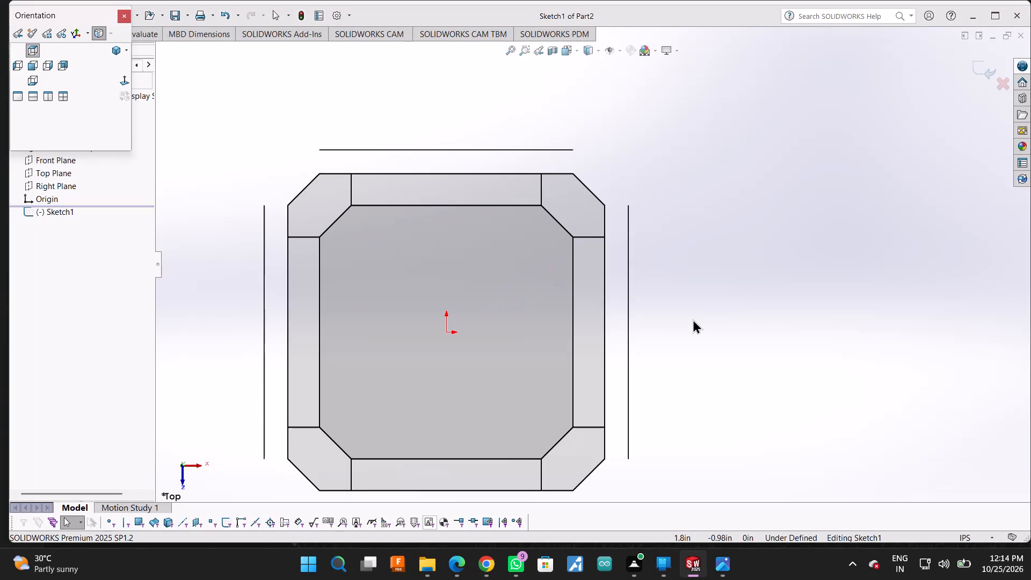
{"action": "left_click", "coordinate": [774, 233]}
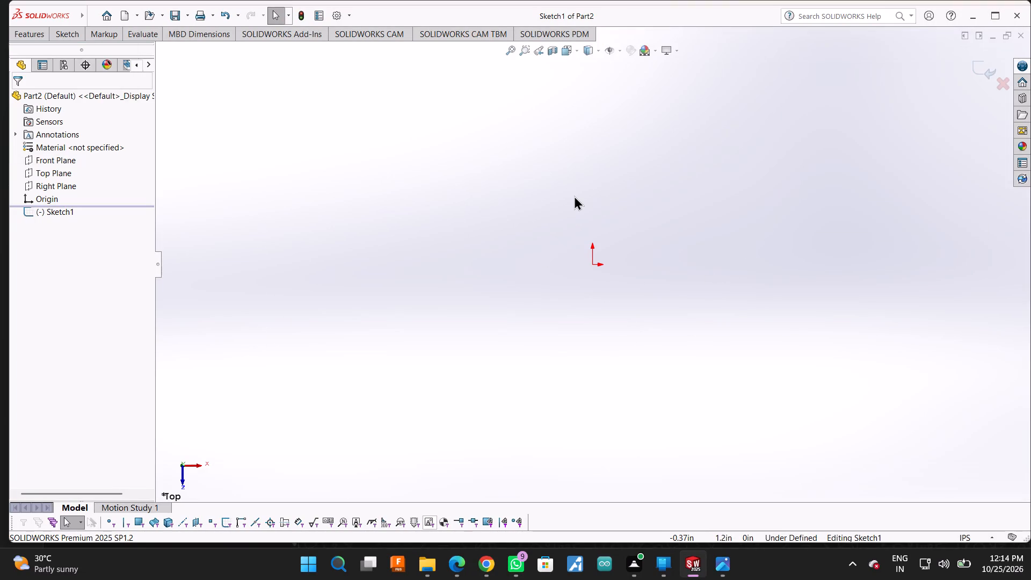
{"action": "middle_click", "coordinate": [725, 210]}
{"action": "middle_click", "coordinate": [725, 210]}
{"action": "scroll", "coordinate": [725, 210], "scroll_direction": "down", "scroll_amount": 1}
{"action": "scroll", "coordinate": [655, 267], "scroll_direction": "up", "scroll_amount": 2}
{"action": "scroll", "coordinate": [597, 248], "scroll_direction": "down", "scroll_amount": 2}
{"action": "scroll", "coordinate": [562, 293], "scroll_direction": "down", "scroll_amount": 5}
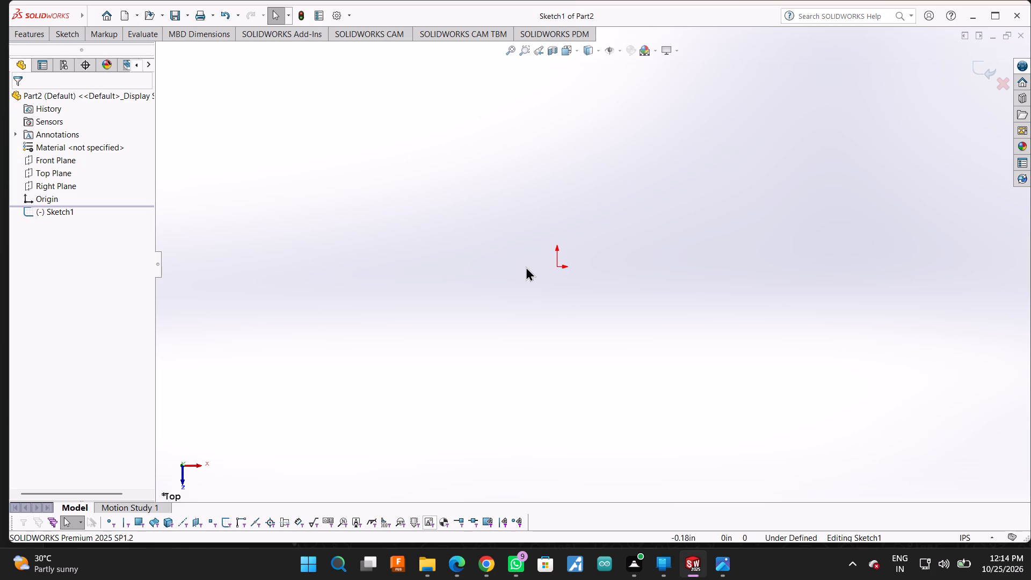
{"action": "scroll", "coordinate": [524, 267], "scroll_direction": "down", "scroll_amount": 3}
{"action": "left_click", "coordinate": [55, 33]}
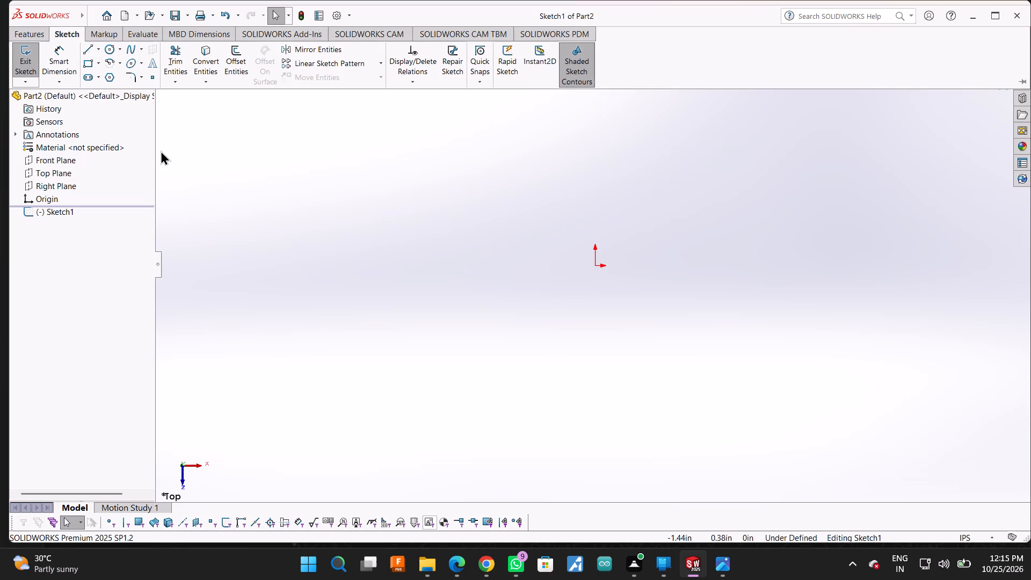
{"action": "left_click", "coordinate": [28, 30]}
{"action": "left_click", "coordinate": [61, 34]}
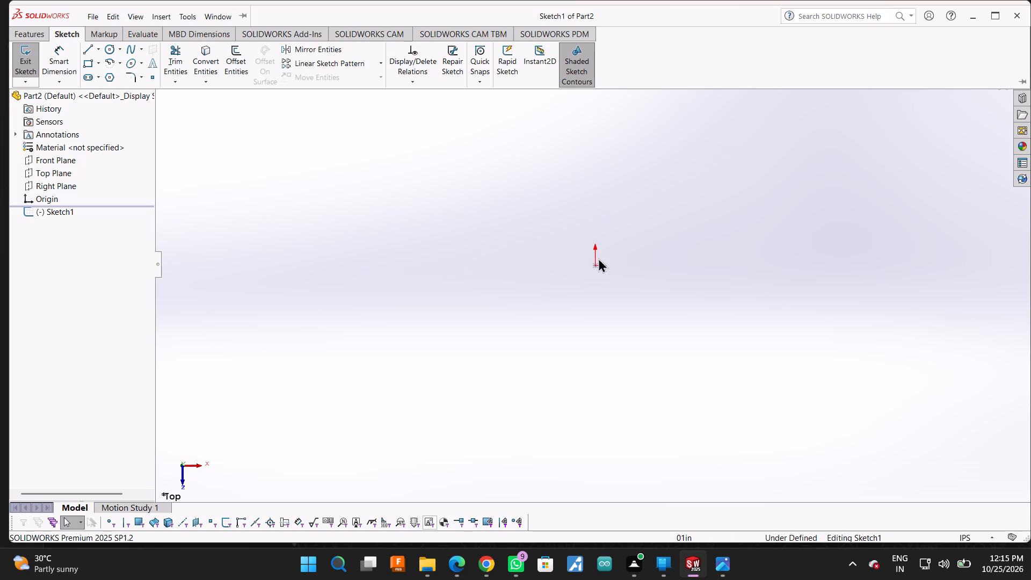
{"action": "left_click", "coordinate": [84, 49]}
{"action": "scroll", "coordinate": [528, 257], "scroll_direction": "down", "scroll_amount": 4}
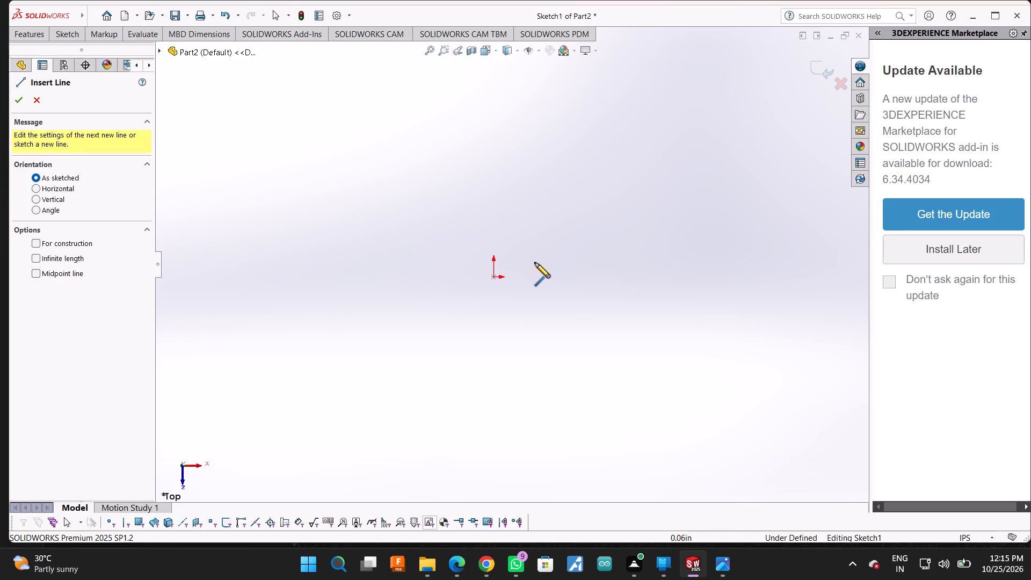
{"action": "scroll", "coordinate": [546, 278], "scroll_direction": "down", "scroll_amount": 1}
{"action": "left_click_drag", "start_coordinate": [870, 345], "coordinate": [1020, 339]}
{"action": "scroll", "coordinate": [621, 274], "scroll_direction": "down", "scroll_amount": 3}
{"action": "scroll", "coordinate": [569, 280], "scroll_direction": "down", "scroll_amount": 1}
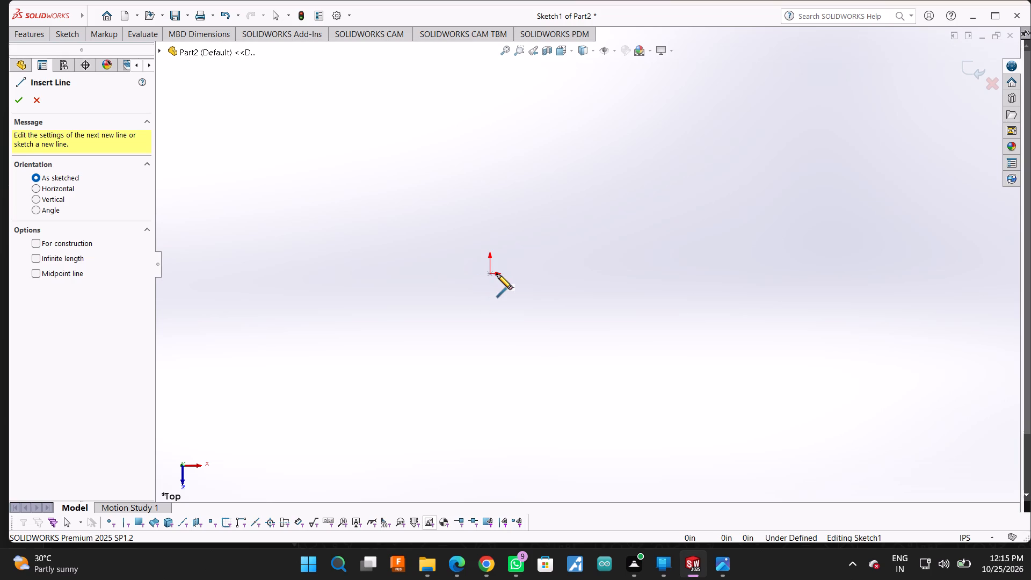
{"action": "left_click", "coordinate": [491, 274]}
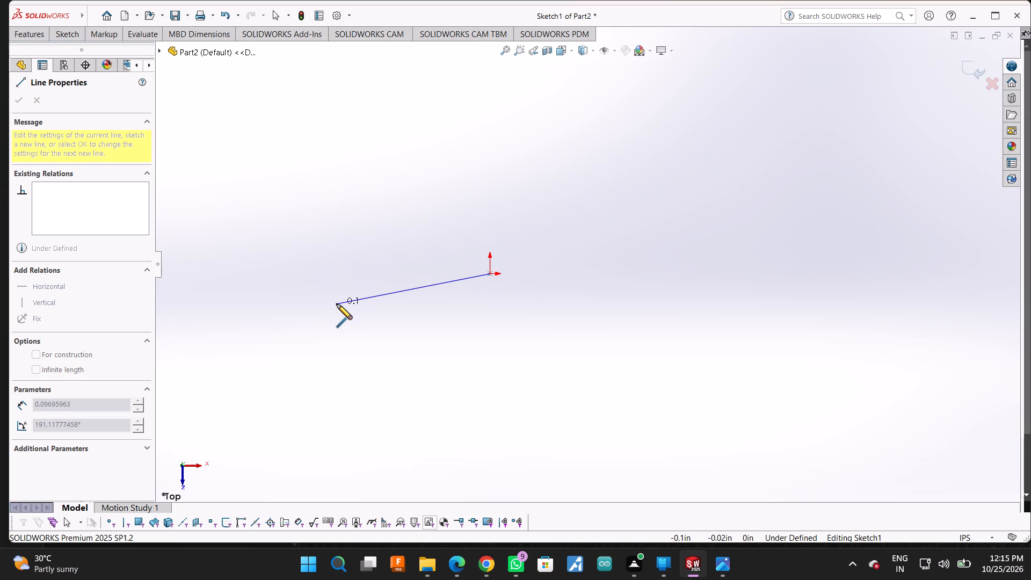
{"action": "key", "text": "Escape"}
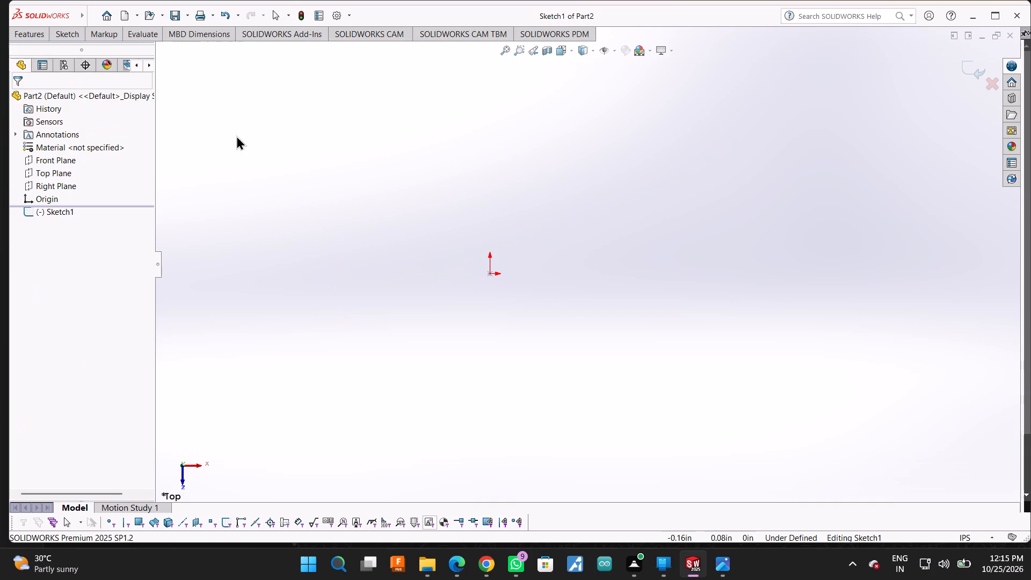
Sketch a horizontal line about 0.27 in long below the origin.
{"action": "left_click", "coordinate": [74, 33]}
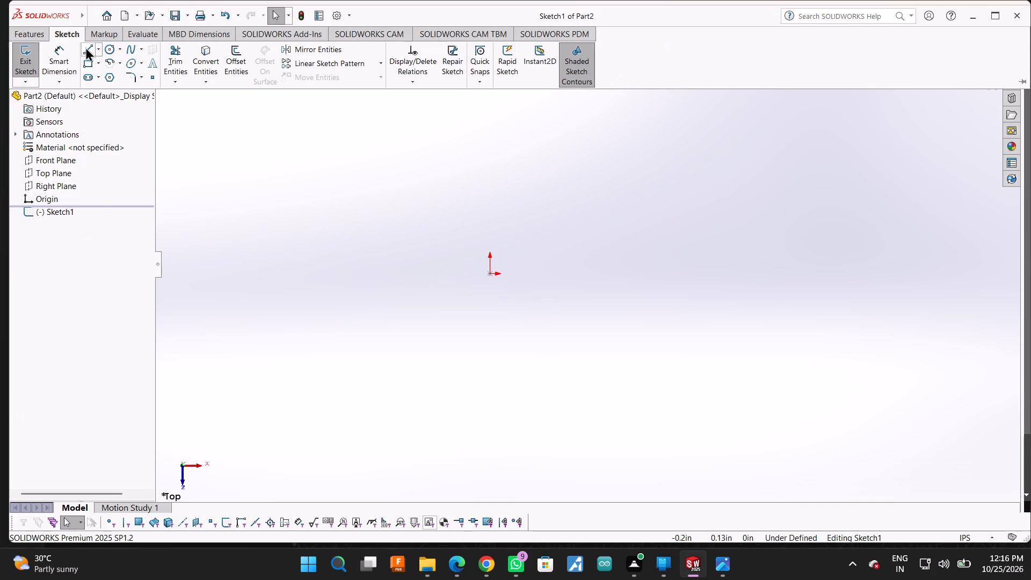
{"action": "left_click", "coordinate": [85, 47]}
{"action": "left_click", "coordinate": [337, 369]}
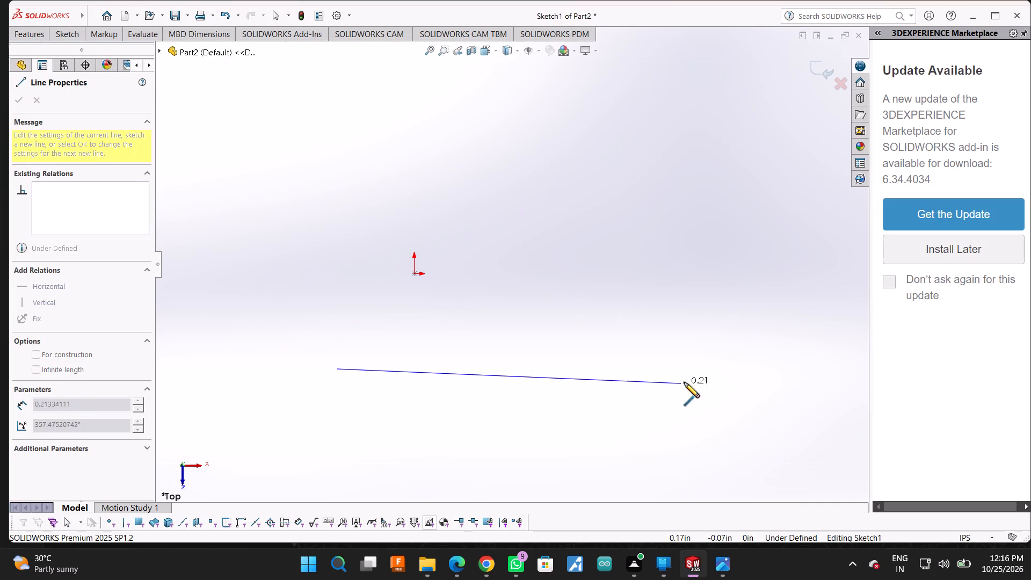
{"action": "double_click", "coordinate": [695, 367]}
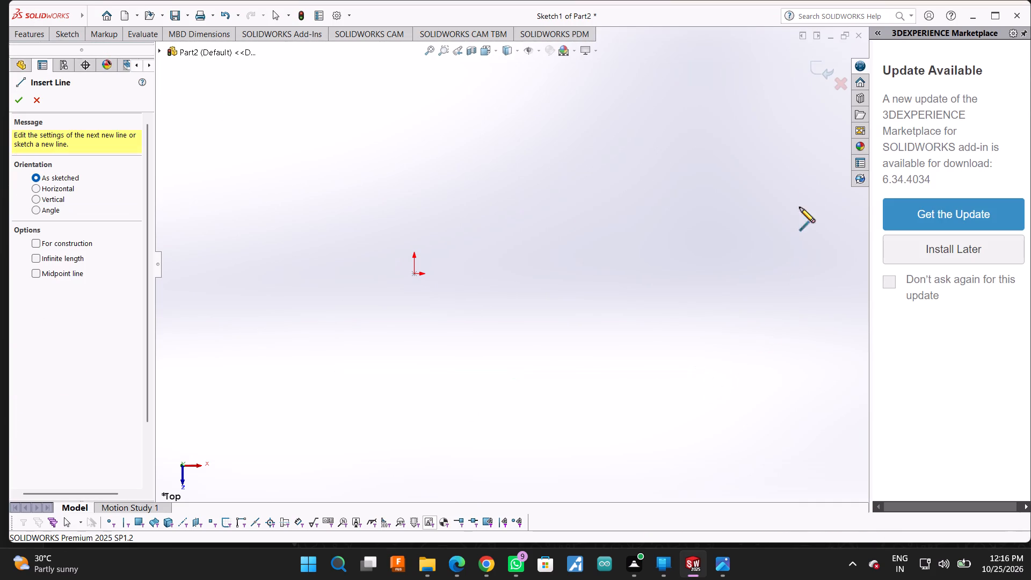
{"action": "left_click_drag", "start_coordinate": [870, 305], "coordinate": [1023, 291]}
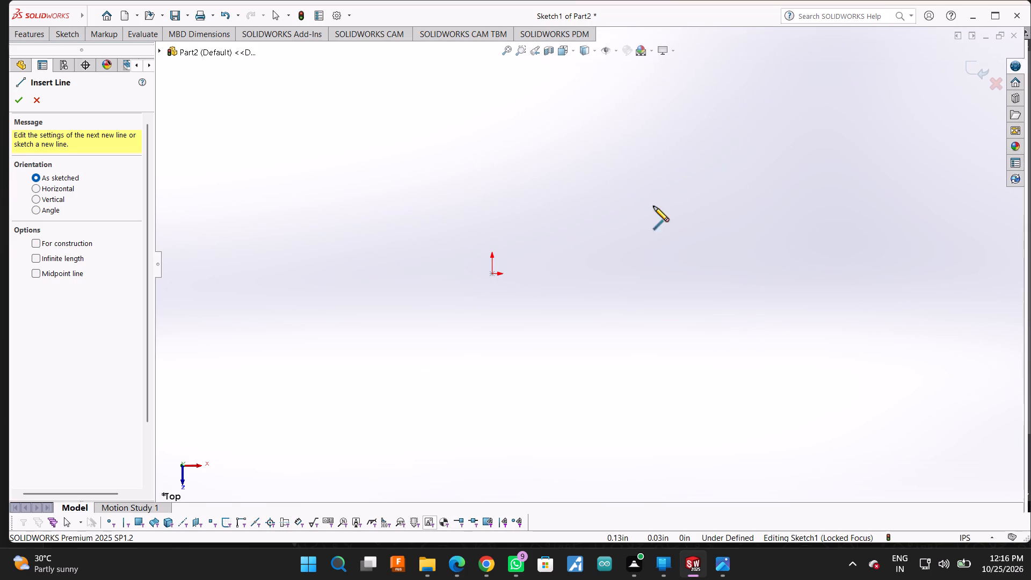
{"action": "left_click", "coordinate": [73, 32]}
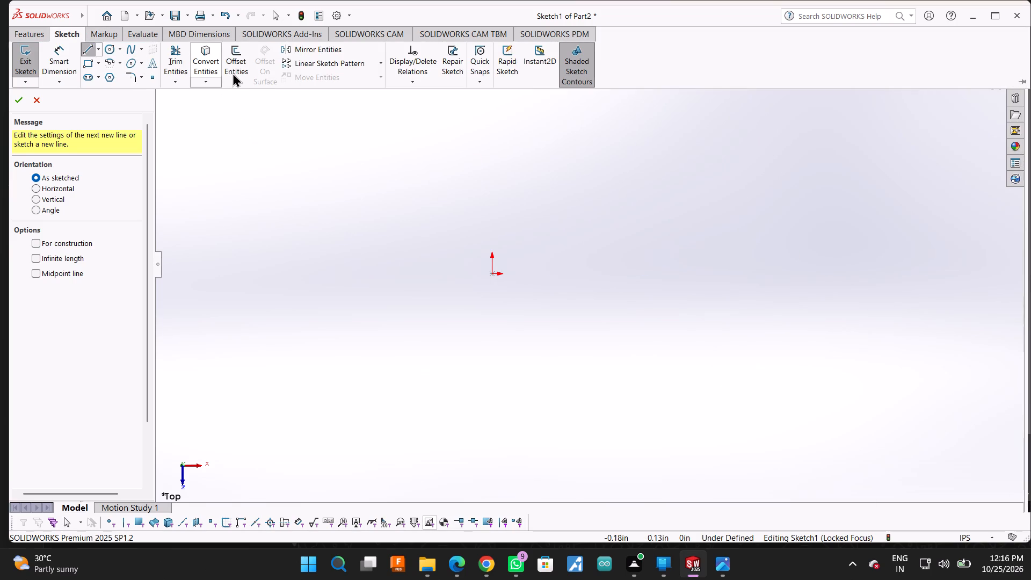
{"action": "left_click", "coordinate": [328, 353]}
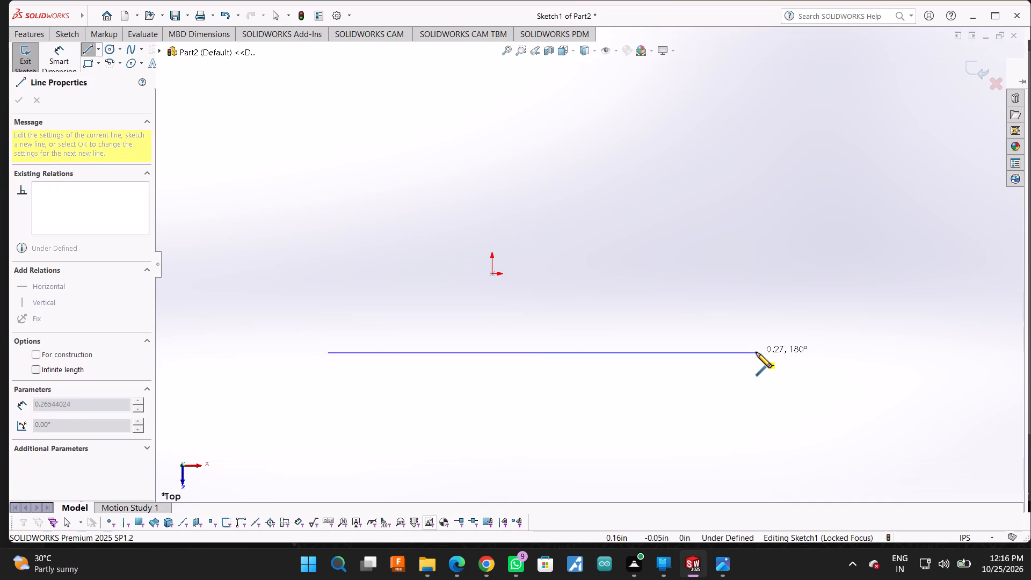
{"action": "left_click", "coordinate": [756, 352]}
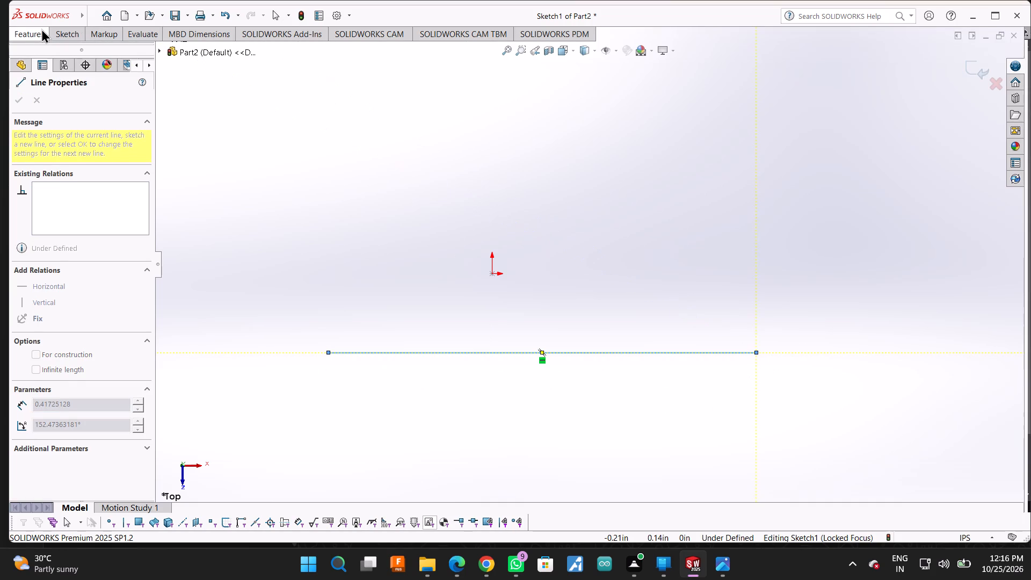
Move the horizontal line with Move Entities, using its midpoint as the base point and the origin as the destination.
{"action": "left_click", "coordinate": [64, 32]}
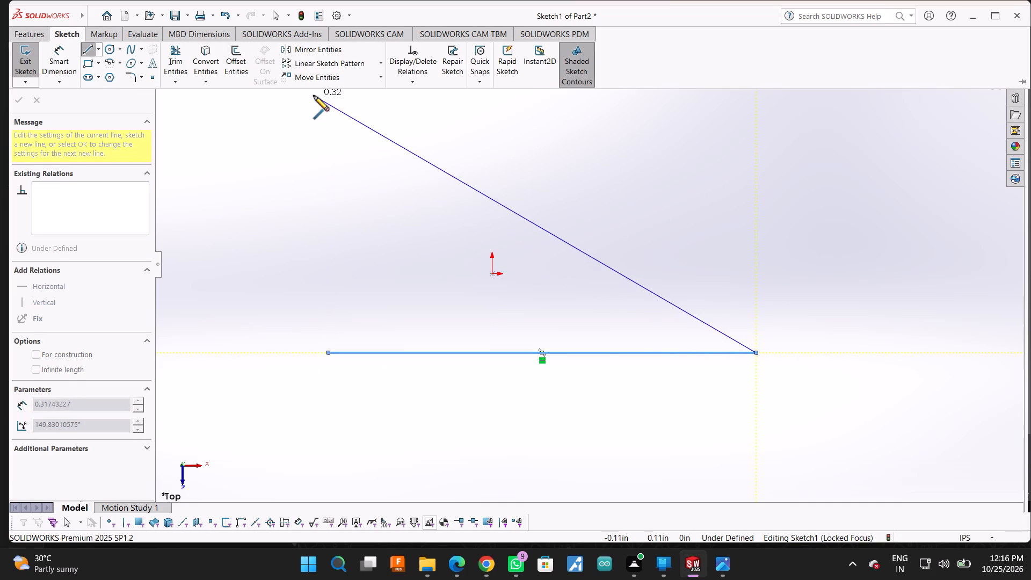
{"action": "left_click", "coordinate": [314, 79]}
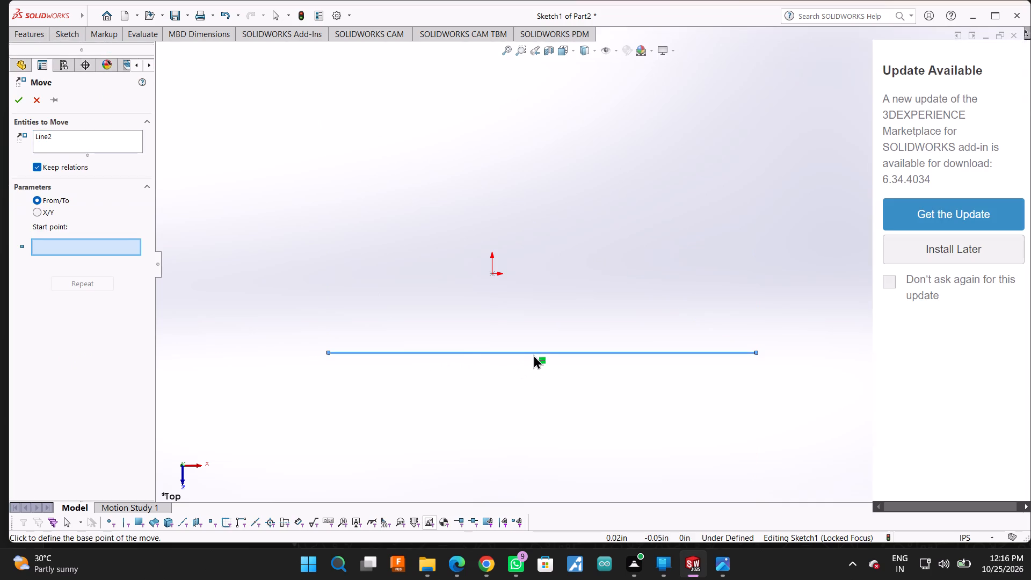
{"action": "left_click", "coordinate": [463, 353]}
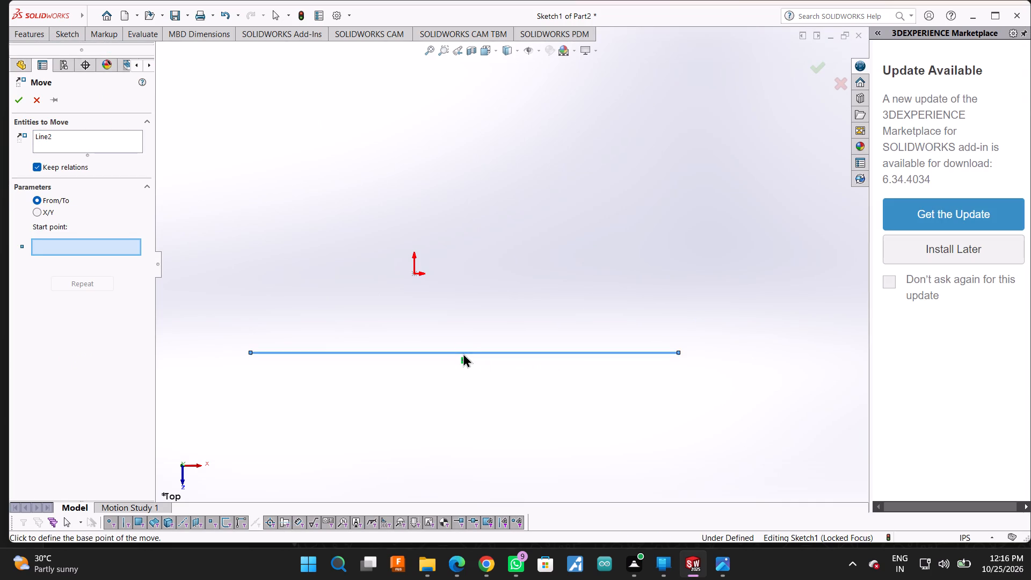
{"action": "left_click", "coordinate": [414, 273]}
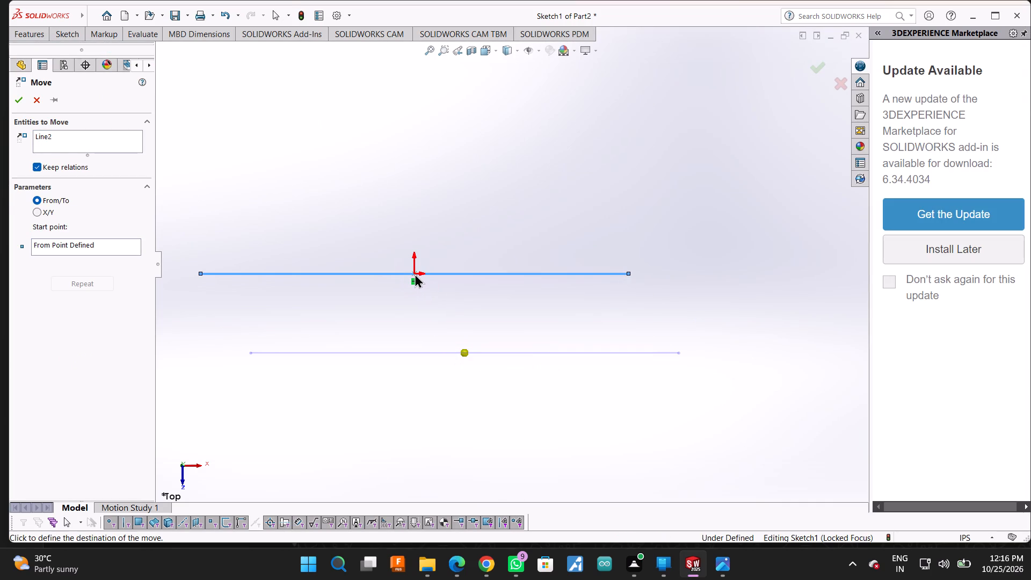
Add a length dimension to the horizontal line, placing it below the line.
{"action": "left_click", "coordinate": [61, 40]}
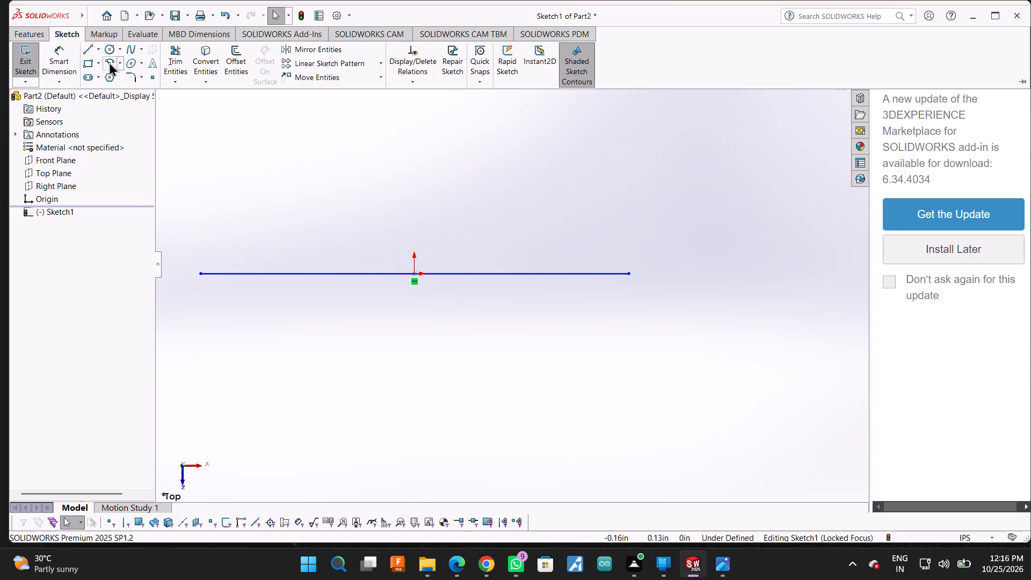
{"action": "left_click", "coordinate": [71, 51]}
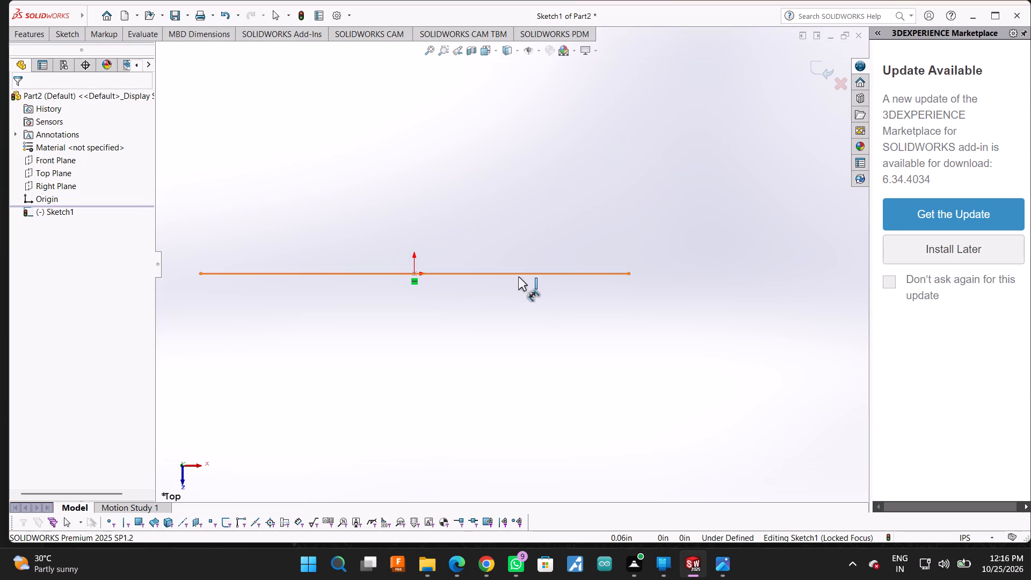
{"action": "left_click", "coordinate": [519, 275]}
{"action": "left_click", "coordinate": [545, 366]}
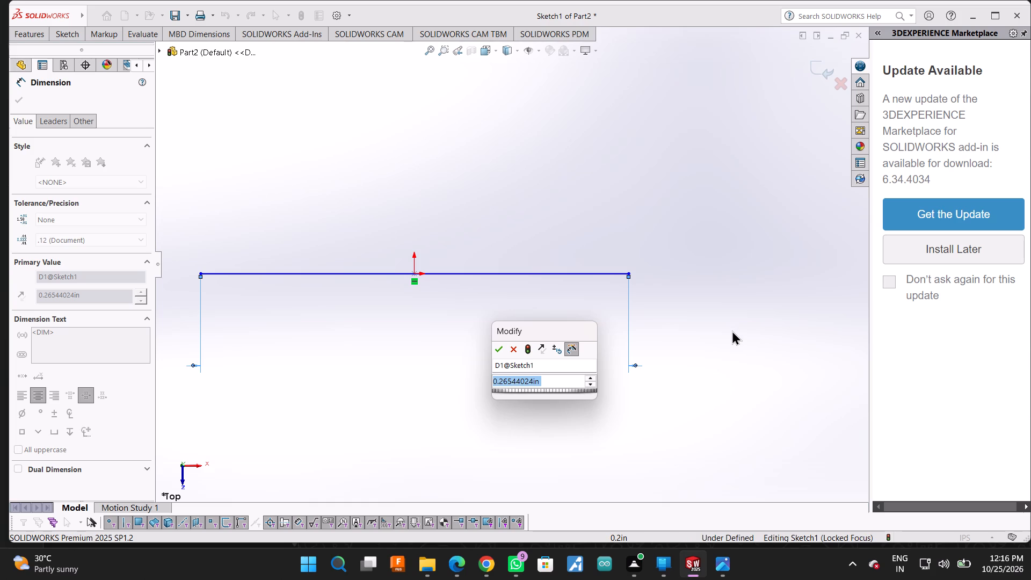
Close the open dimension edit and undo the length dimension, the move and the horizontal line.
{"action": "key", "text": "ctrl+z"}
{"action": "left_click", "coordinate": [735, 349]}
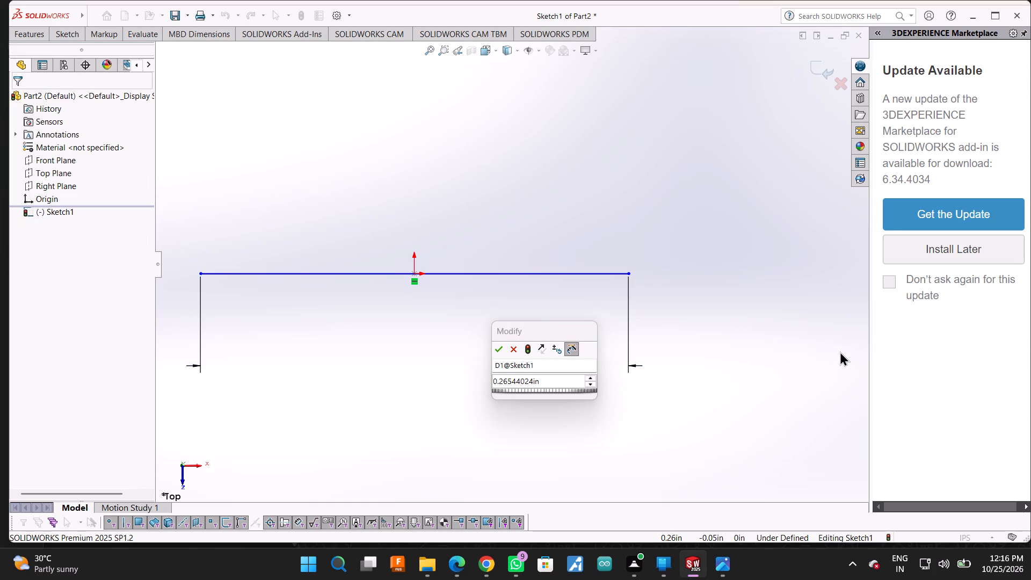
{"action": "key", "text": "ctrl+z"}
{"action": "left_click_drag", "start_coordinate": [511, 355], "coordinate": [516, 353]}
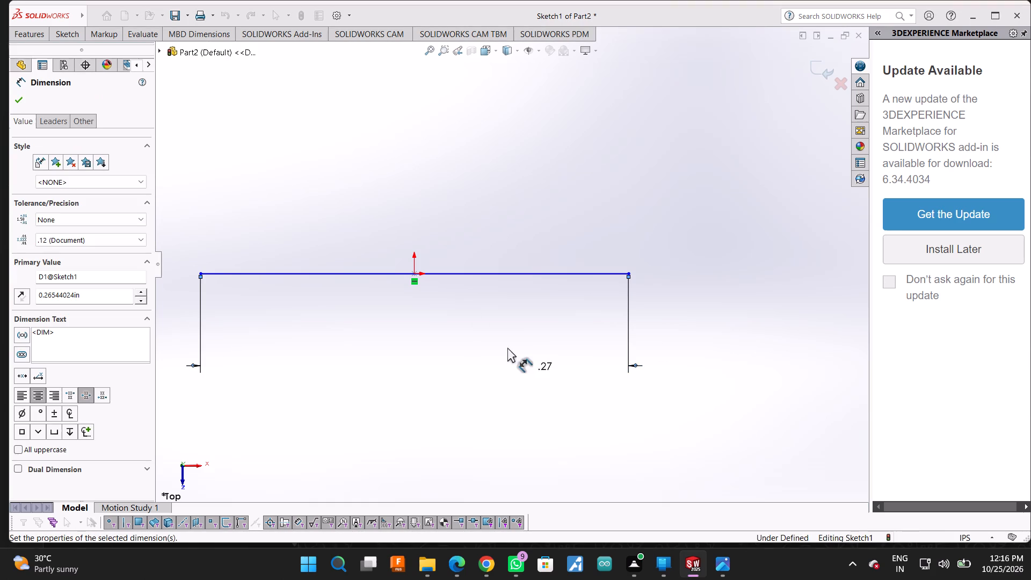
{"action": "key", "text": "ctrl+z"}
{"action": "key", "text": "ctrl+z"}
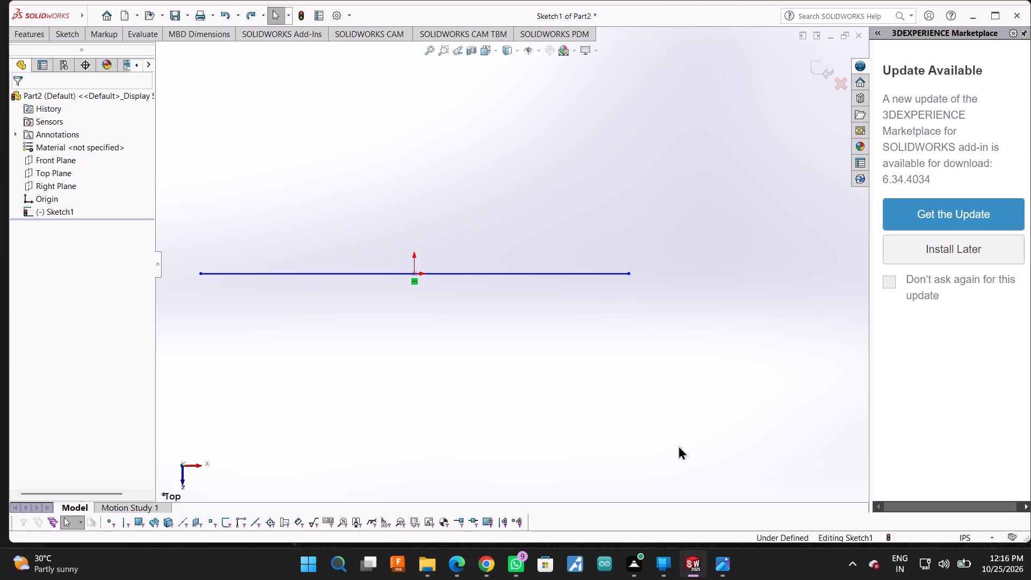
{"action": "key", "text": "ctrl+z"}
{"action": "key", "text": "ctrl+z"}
Set the document units to MMGS (millimeter, gram, second).
{"action": "left_click", "coordinate": [948, 538]}
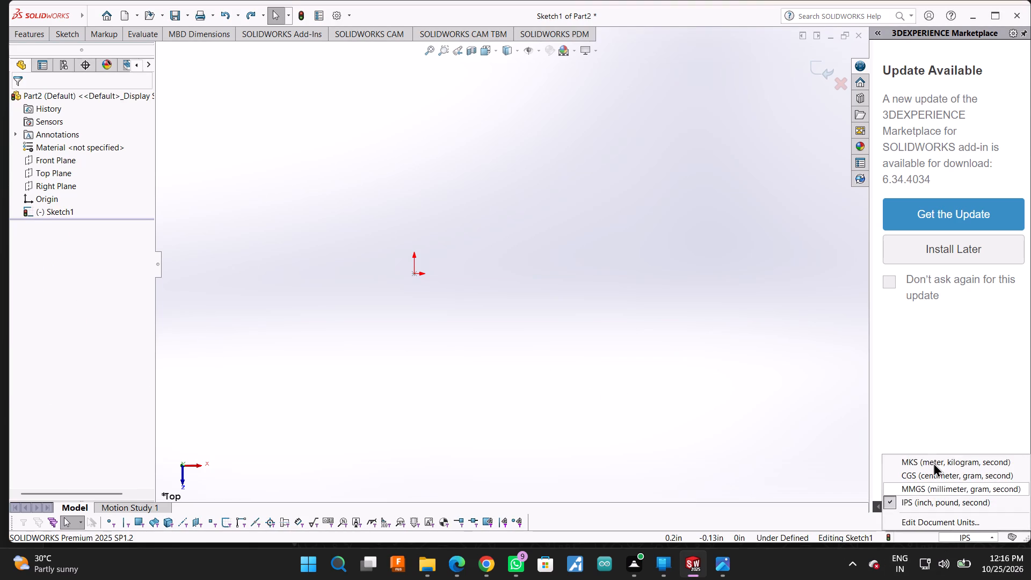
{"action": "left_click", "coordinate": [930, 486]}
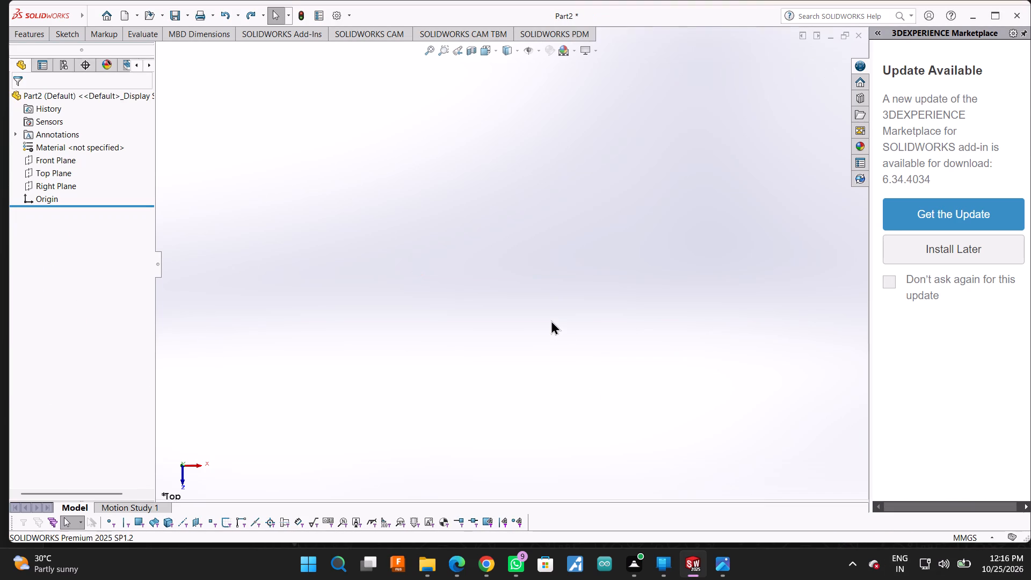
Start a new sketch on the Top Plane with the view normal to the plane.
{"action": "left_click", "coordinate": [66, 171]}
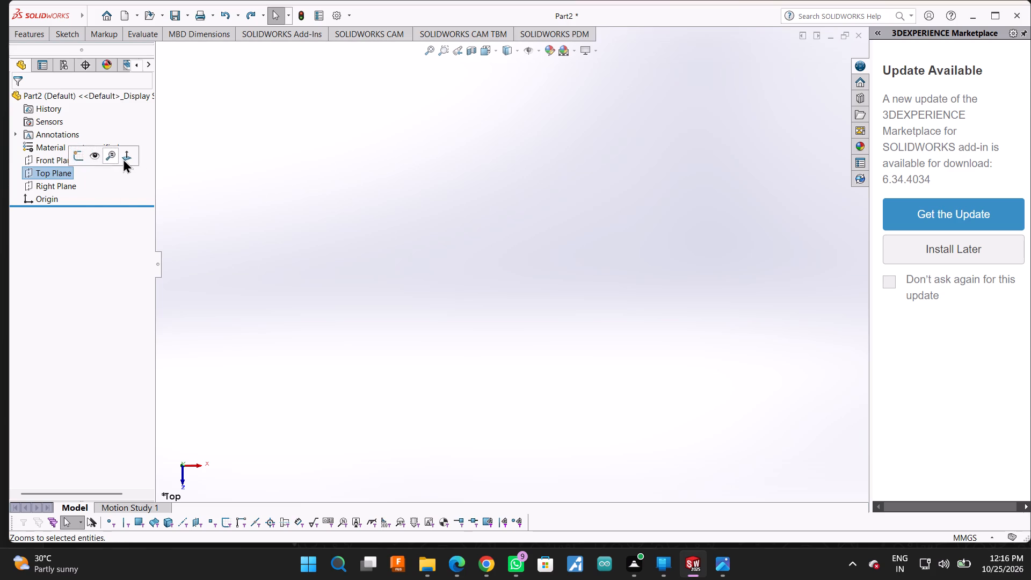
{"action": "left_click", "coordinate": [123, 158]}
{"action": "left_click", "coordinate": [53, 175]}
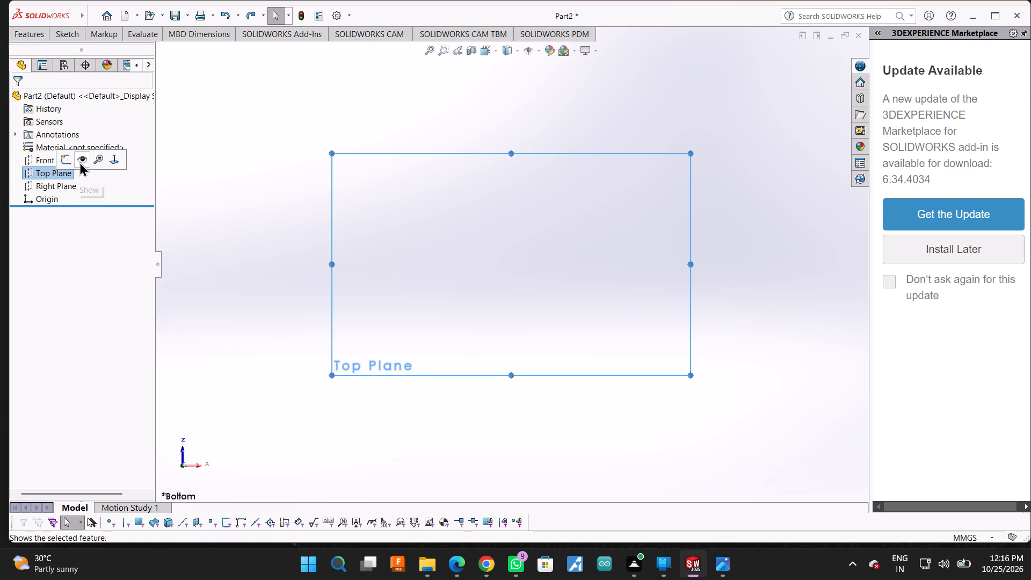
{"action": "left_click", "coordinate": [95, 173]}
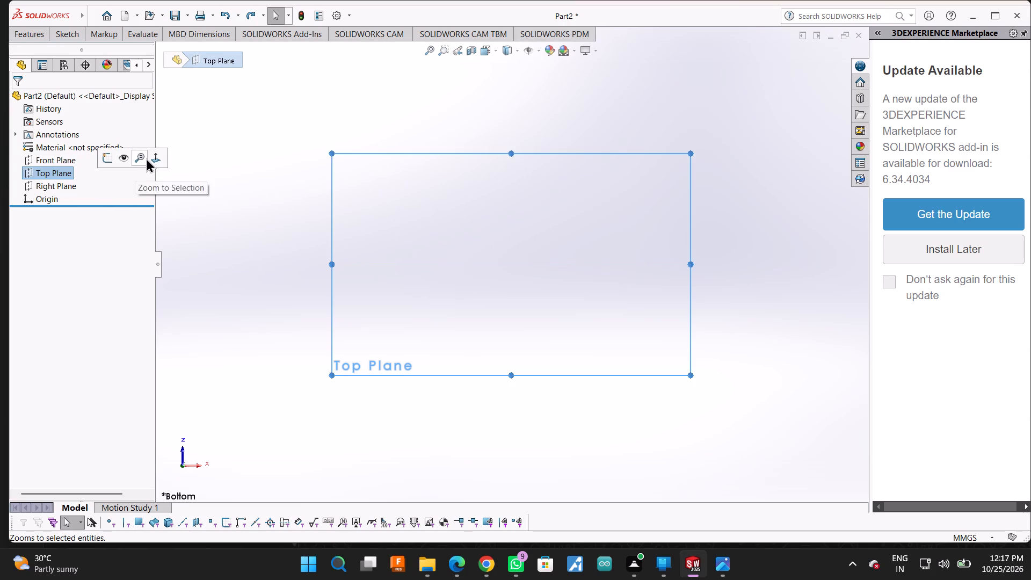
{"action": "left_click", "coordinate": [151, 158]}
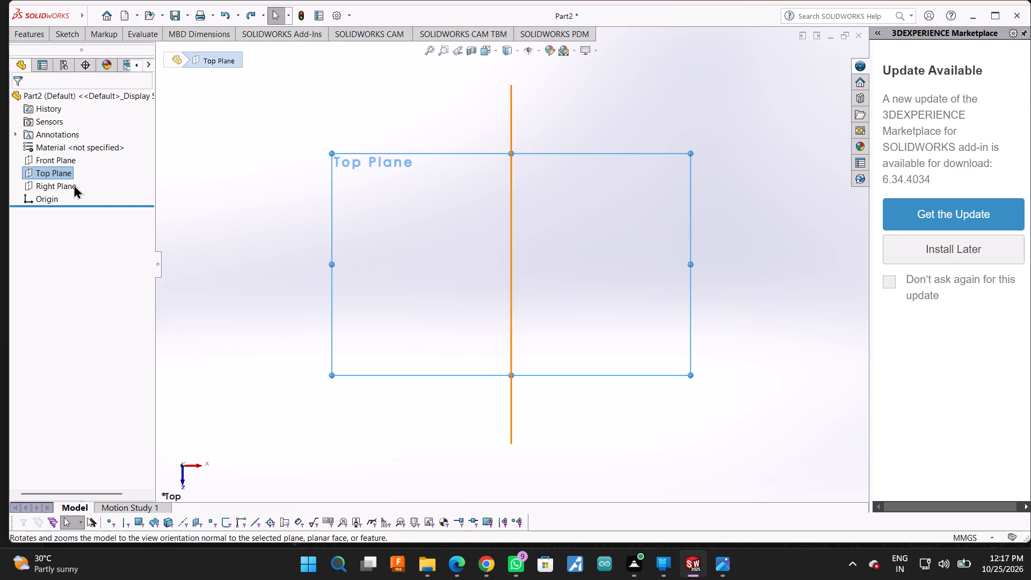
{"action": "left_click", "coordinate": [68, 171]}
{"action": "left_click", "coordinate": [90, 176]}
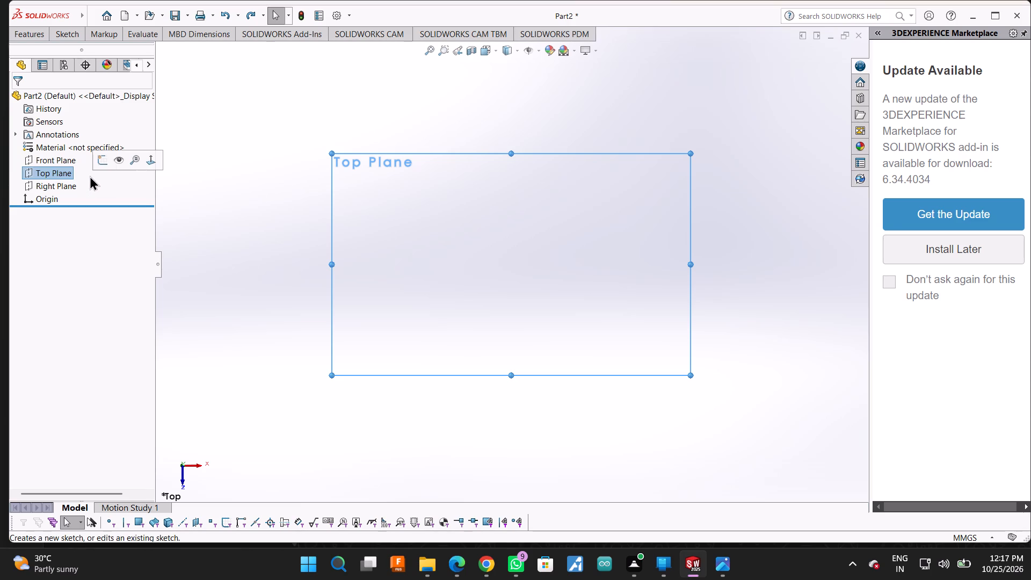
{"action": "left_click", "coordinate": [99, 158]}
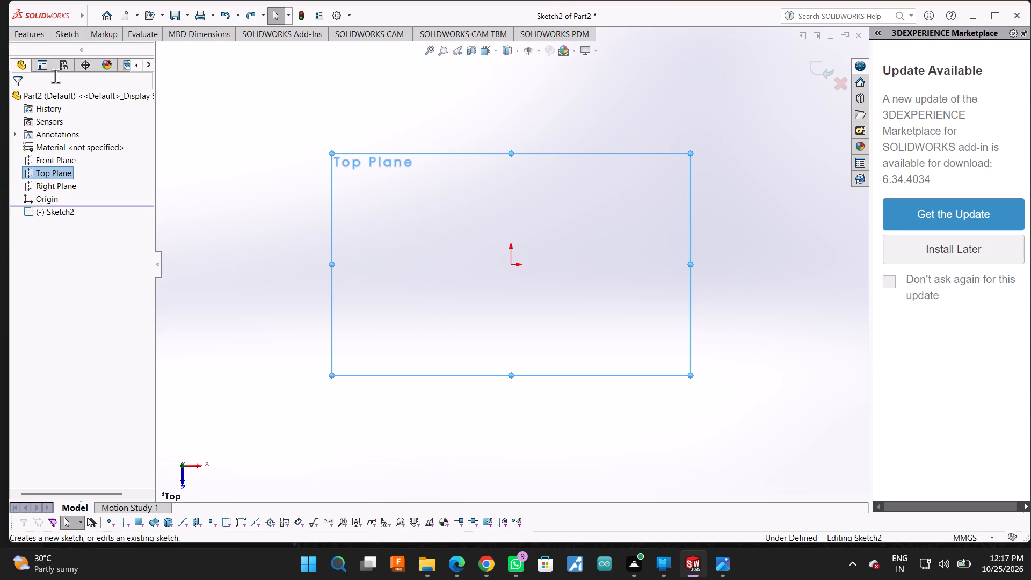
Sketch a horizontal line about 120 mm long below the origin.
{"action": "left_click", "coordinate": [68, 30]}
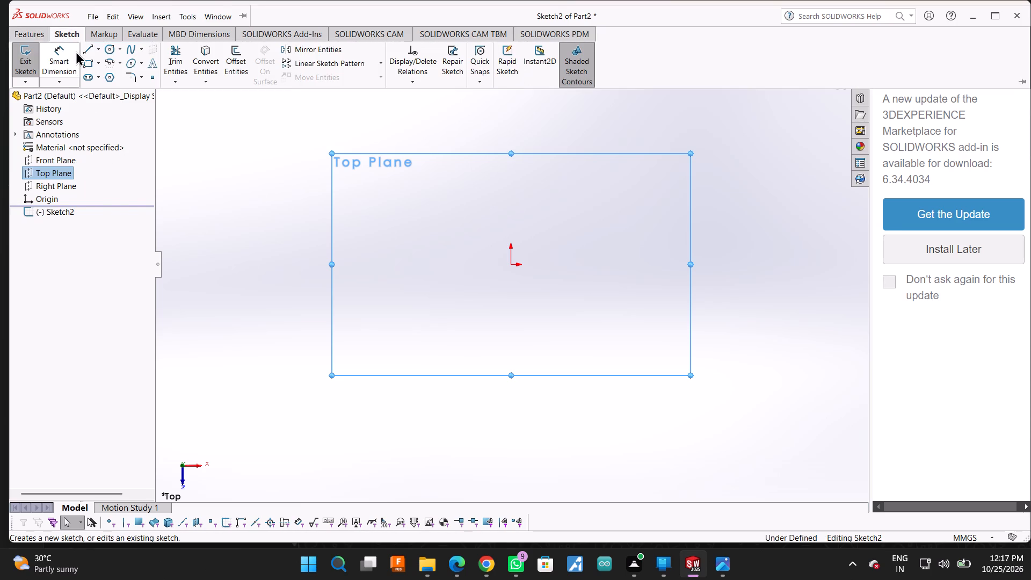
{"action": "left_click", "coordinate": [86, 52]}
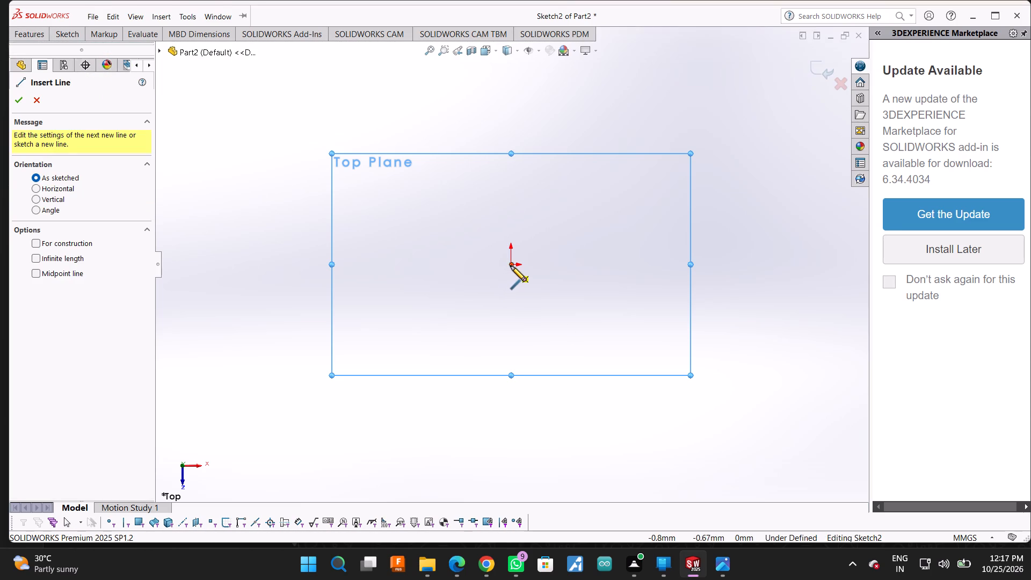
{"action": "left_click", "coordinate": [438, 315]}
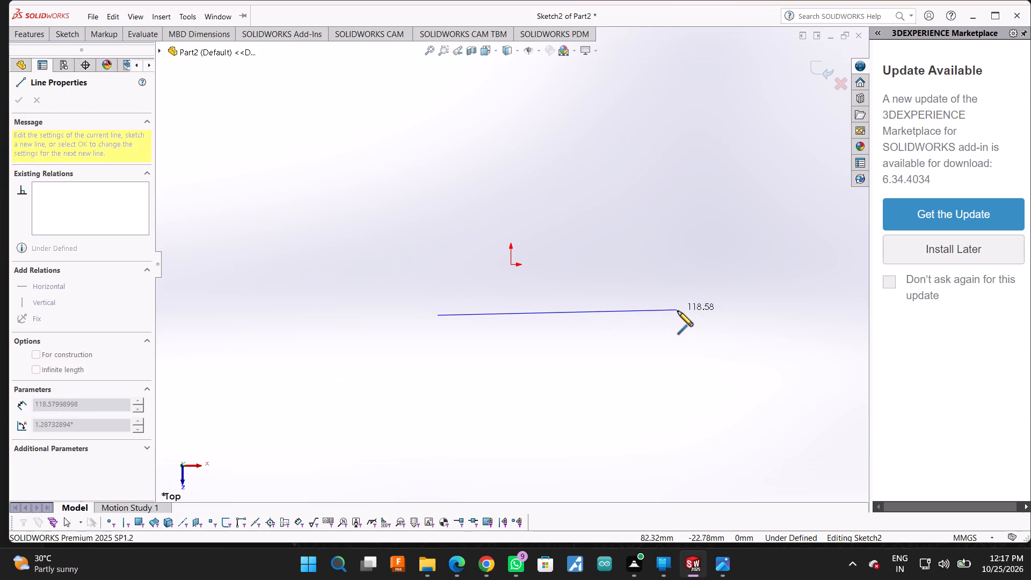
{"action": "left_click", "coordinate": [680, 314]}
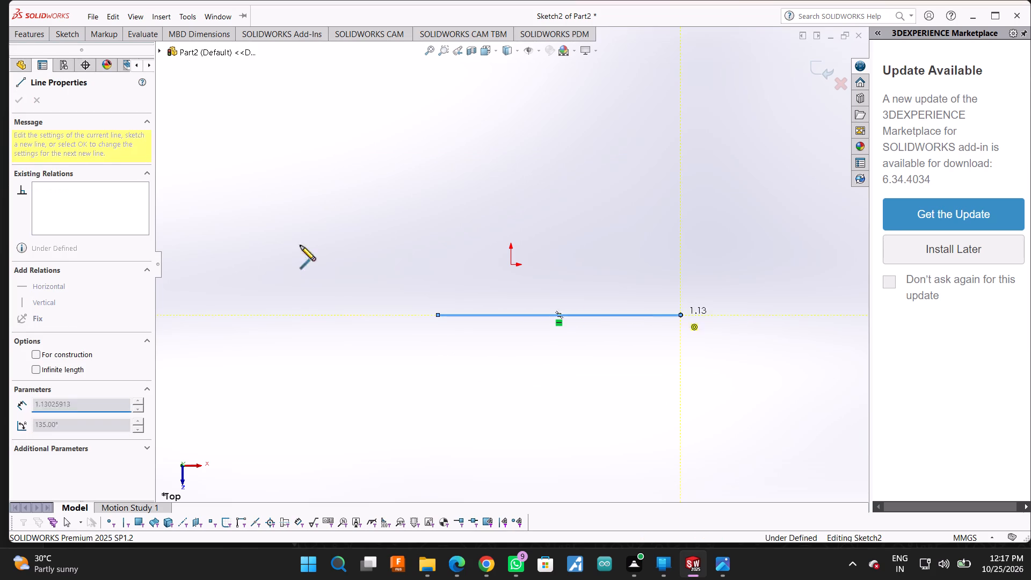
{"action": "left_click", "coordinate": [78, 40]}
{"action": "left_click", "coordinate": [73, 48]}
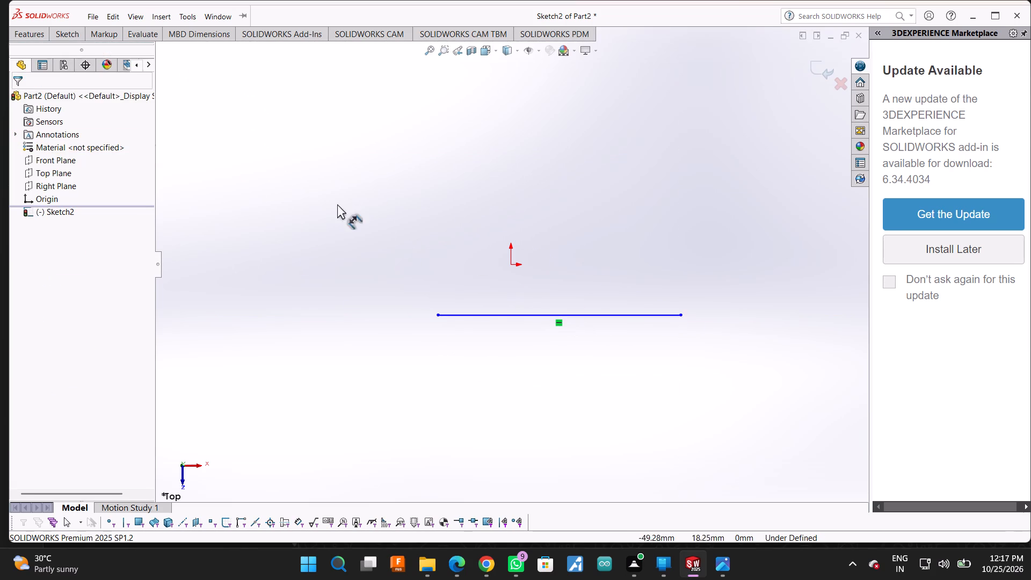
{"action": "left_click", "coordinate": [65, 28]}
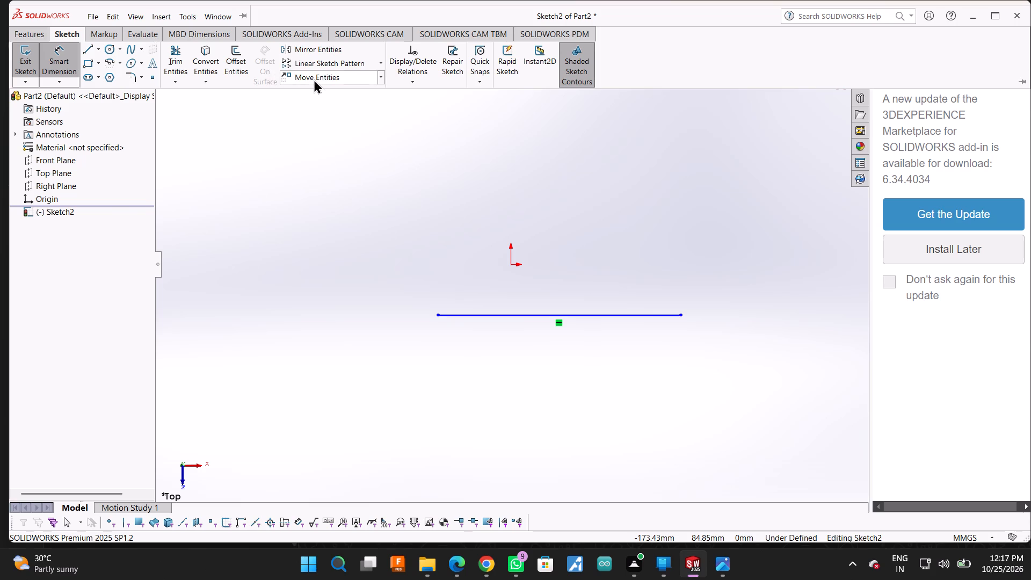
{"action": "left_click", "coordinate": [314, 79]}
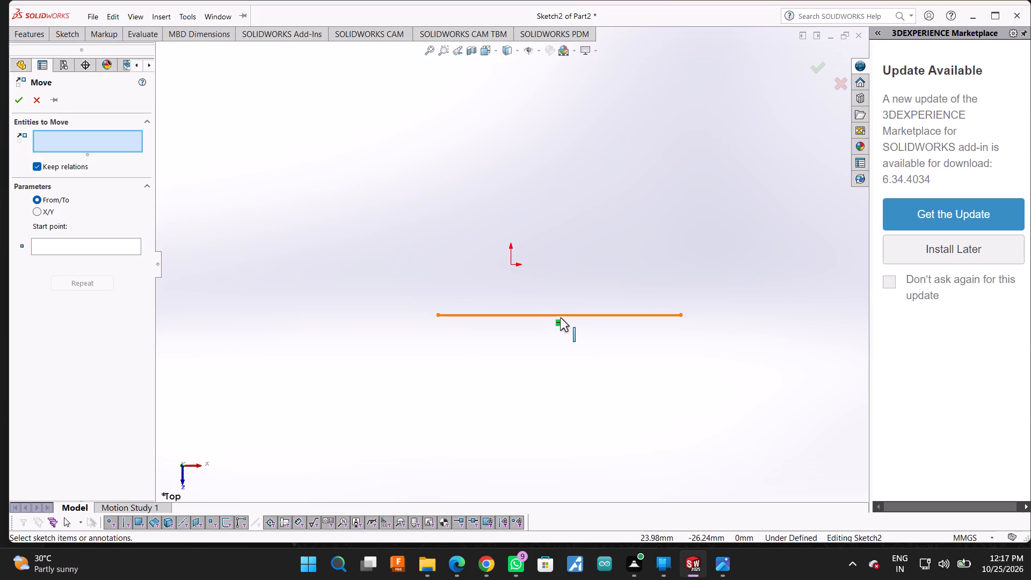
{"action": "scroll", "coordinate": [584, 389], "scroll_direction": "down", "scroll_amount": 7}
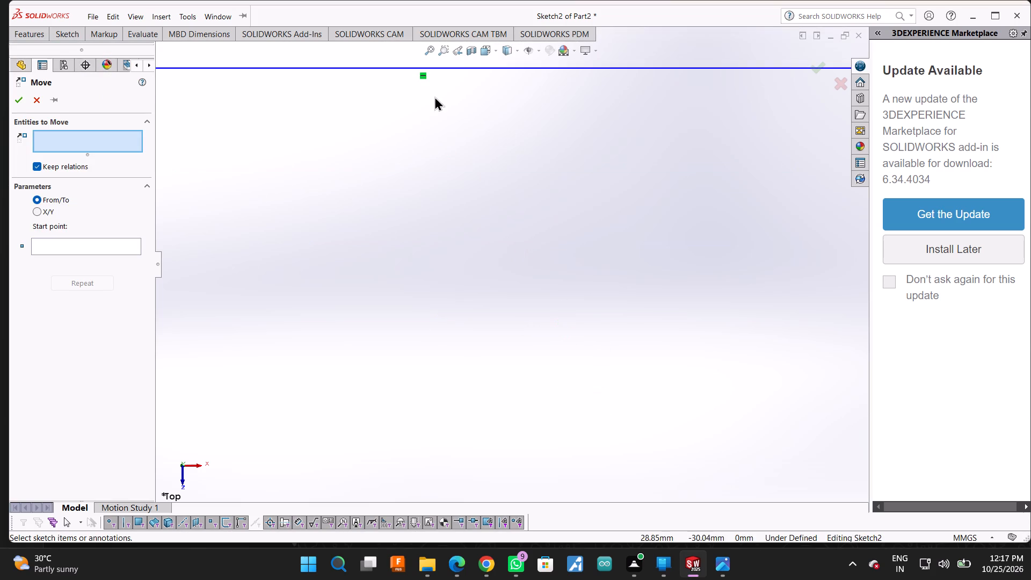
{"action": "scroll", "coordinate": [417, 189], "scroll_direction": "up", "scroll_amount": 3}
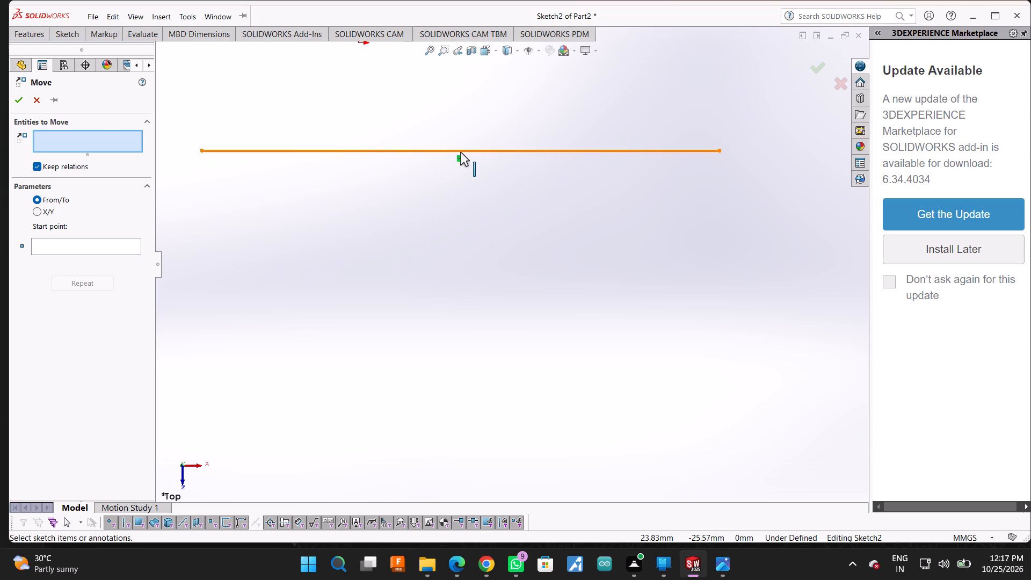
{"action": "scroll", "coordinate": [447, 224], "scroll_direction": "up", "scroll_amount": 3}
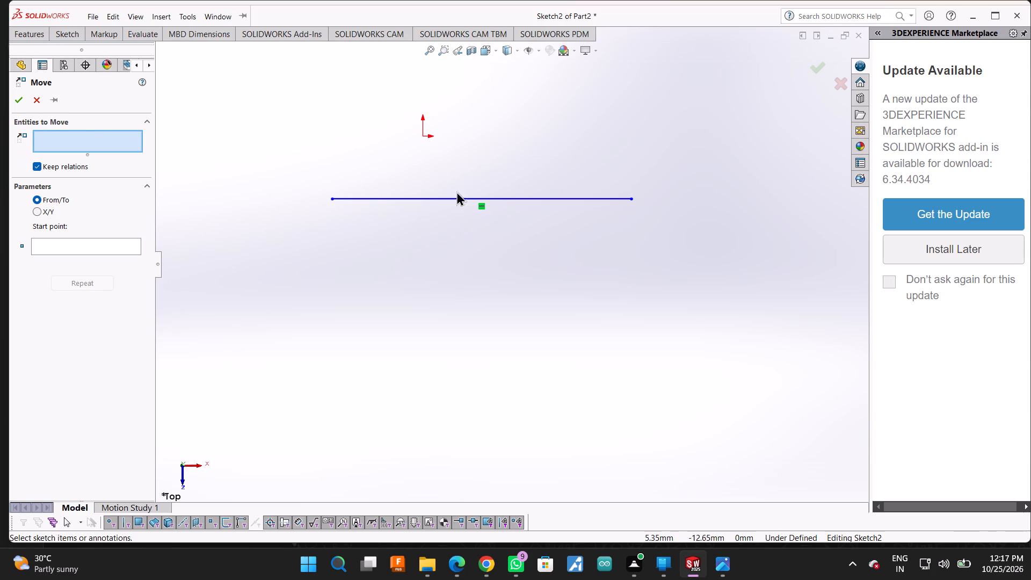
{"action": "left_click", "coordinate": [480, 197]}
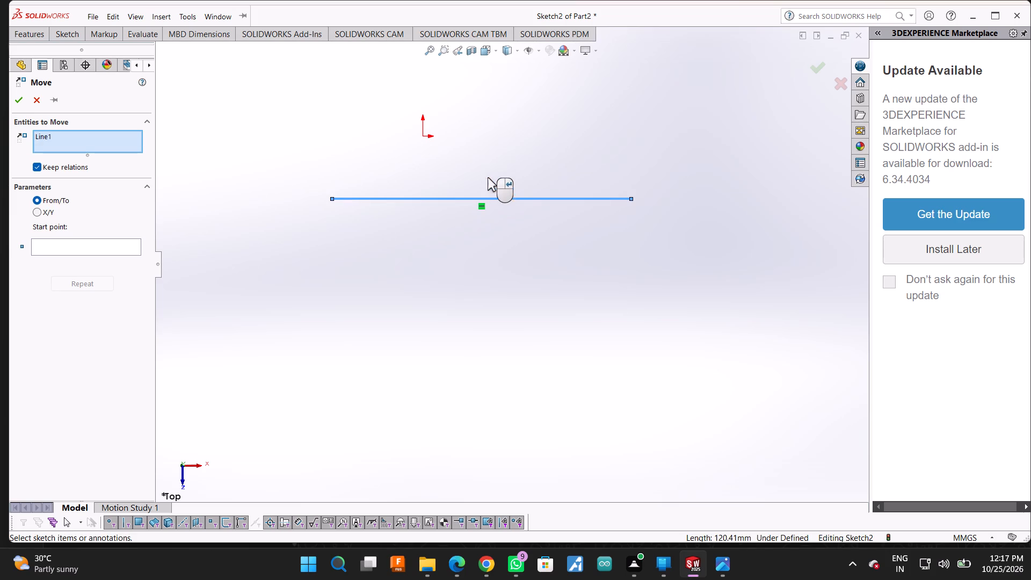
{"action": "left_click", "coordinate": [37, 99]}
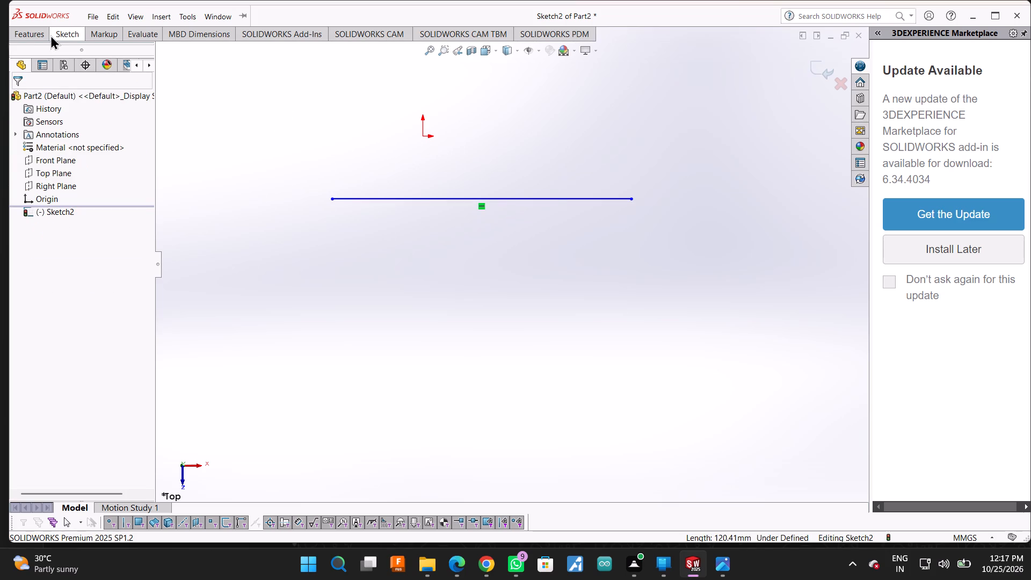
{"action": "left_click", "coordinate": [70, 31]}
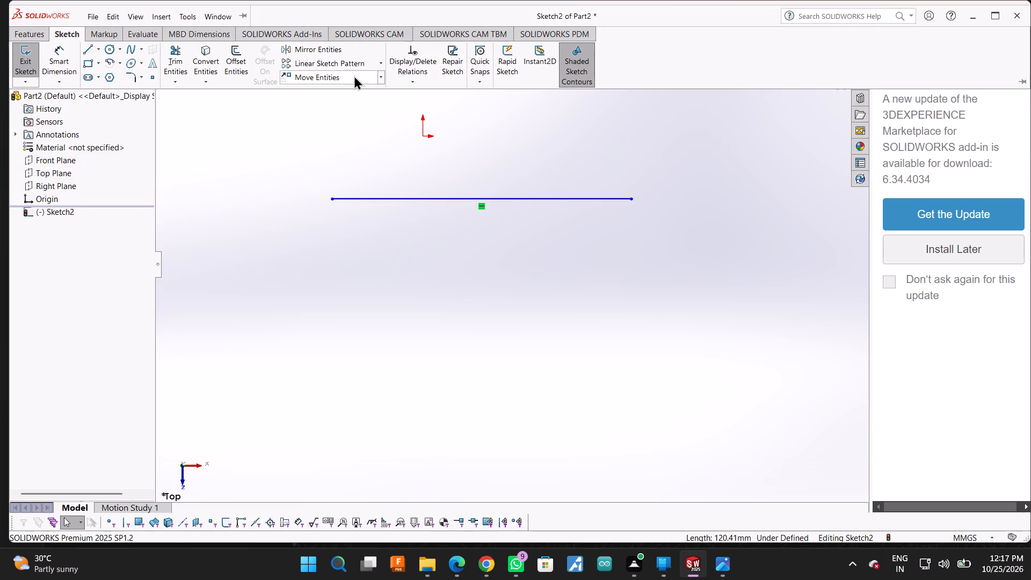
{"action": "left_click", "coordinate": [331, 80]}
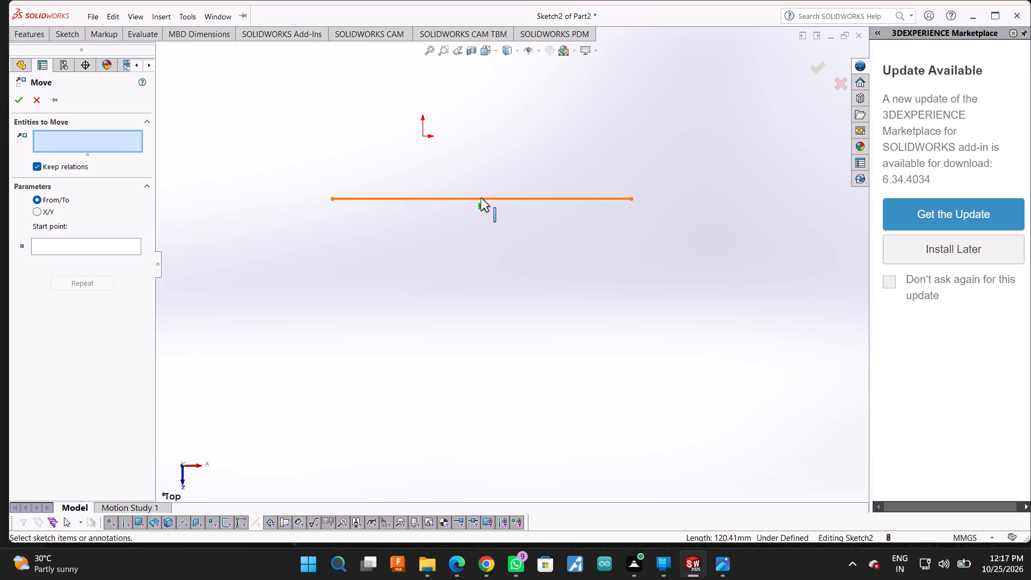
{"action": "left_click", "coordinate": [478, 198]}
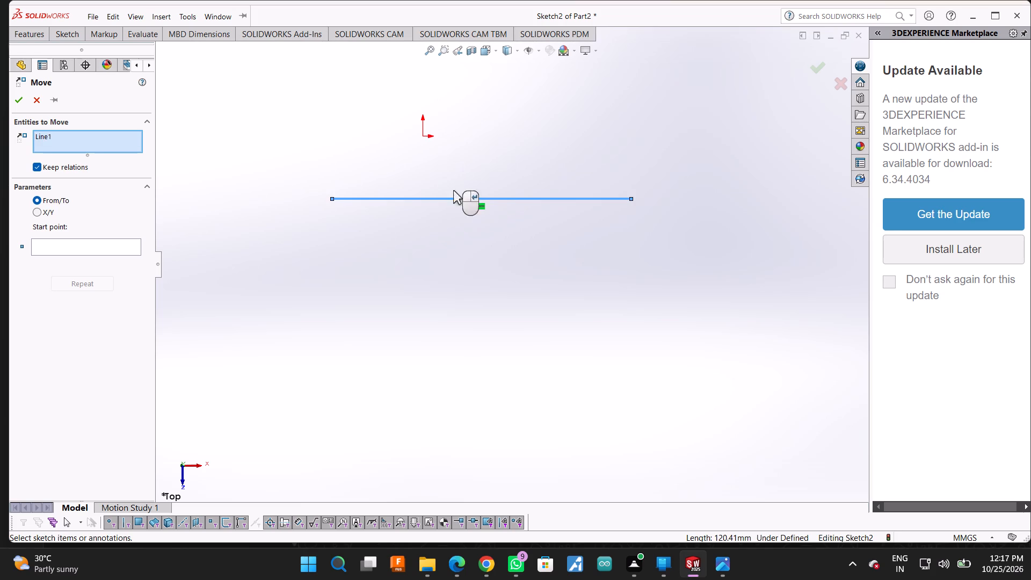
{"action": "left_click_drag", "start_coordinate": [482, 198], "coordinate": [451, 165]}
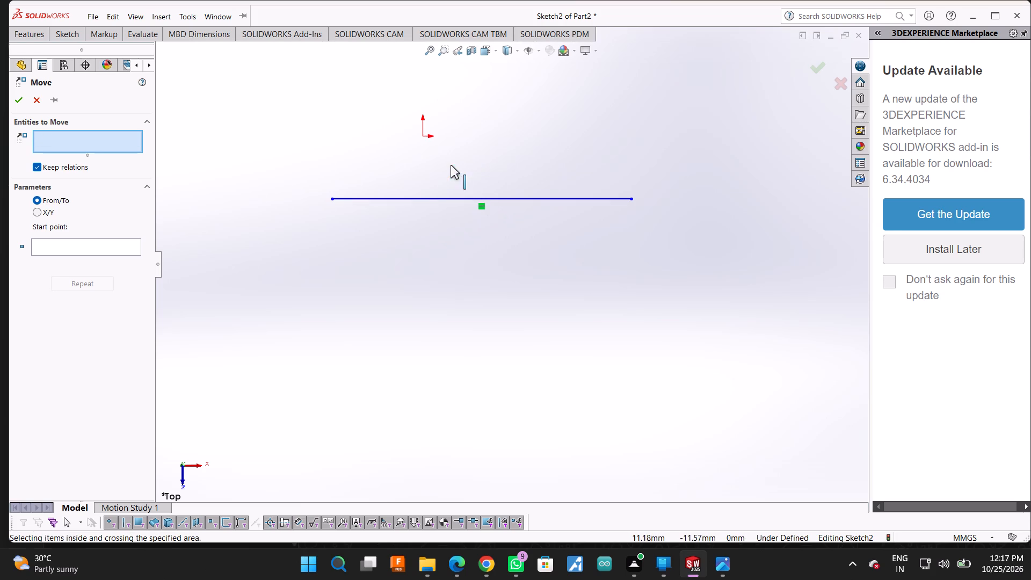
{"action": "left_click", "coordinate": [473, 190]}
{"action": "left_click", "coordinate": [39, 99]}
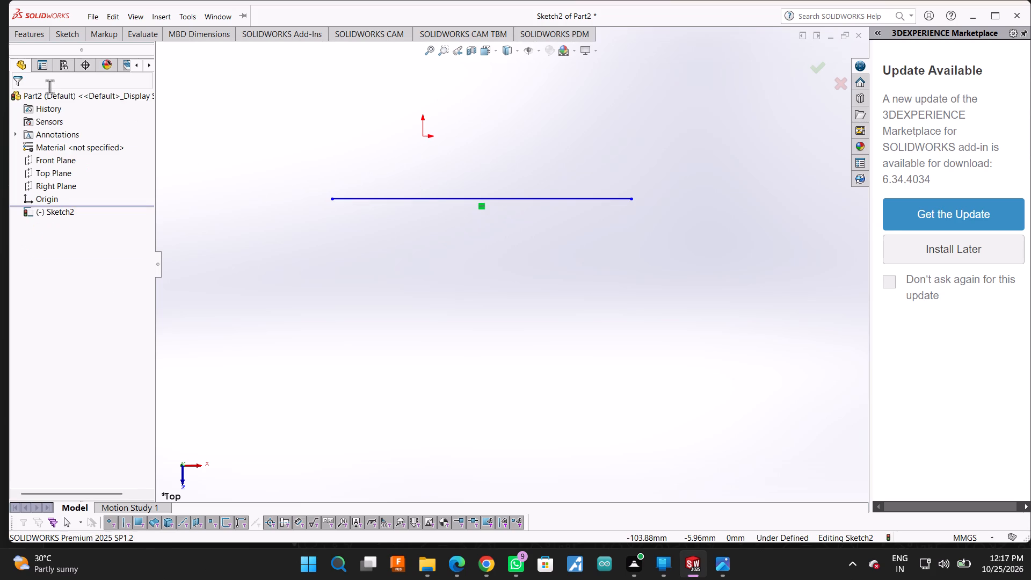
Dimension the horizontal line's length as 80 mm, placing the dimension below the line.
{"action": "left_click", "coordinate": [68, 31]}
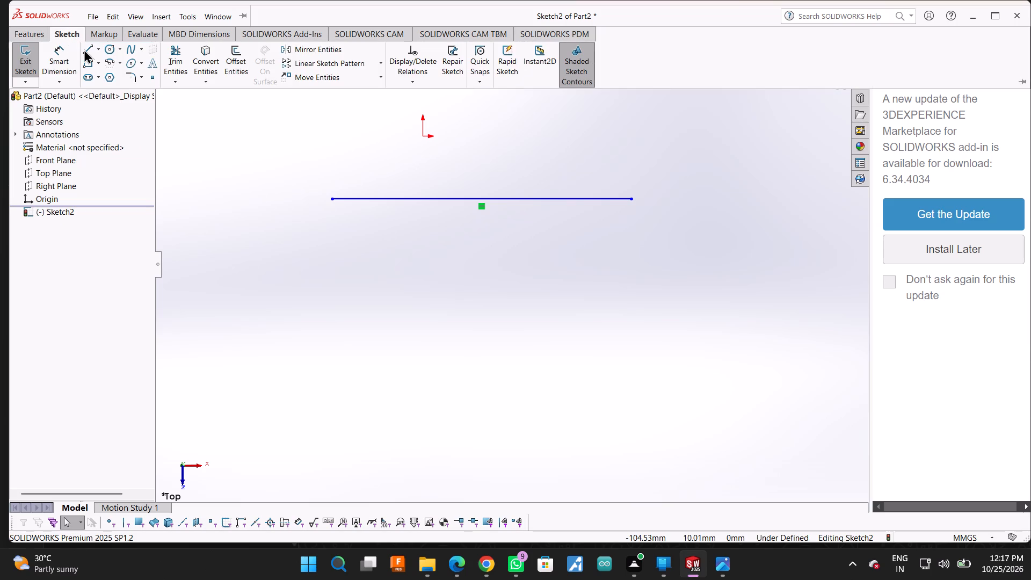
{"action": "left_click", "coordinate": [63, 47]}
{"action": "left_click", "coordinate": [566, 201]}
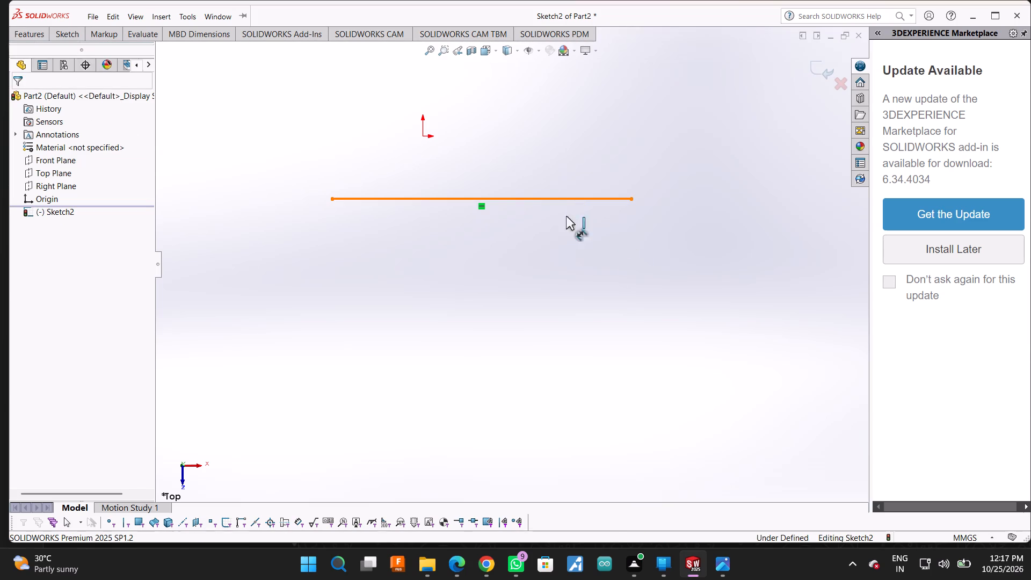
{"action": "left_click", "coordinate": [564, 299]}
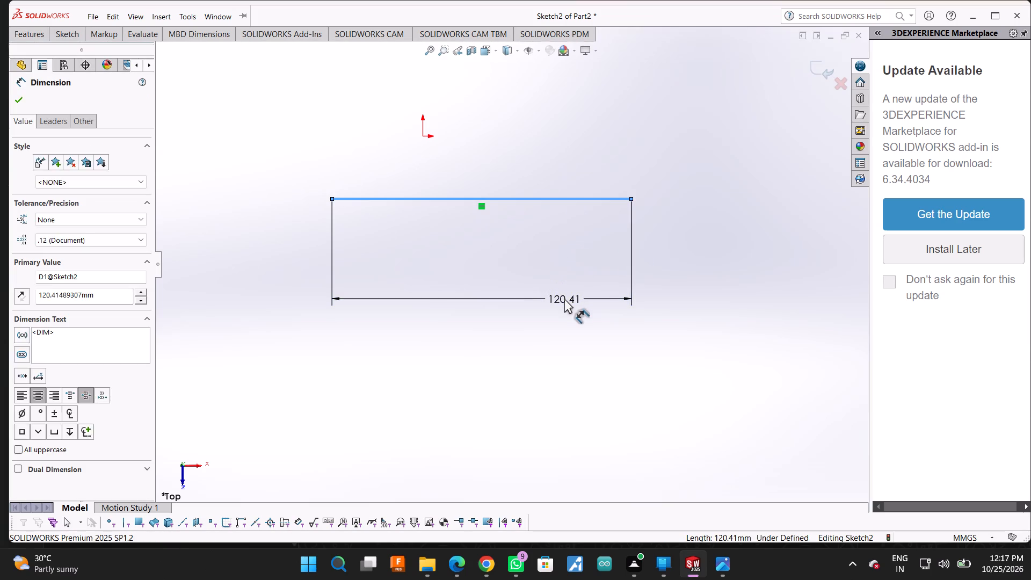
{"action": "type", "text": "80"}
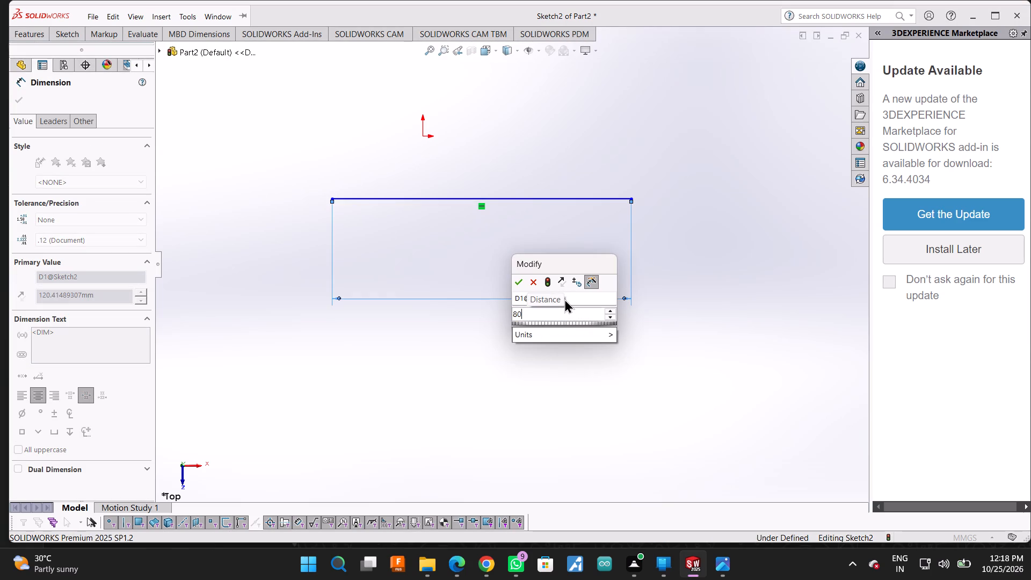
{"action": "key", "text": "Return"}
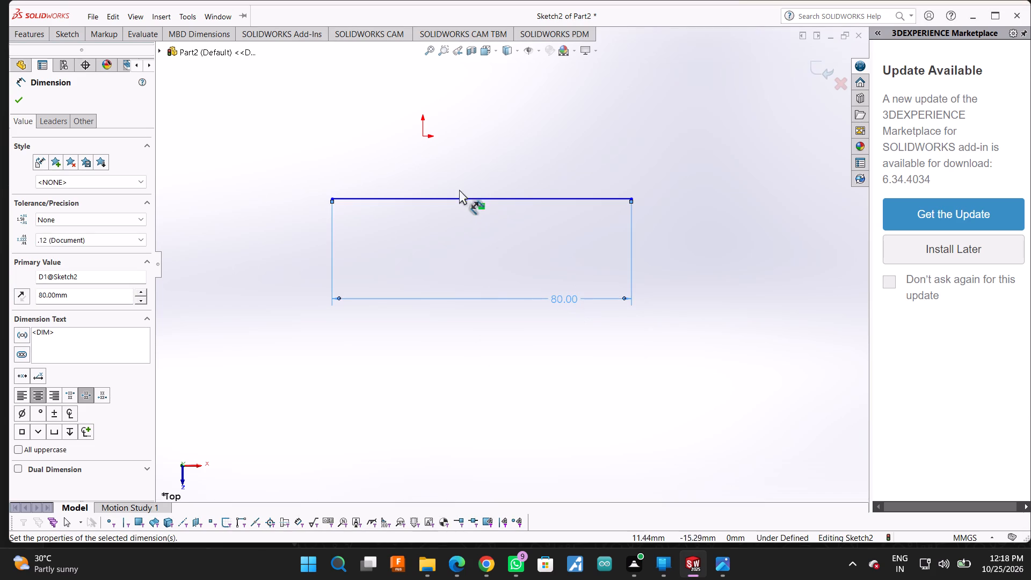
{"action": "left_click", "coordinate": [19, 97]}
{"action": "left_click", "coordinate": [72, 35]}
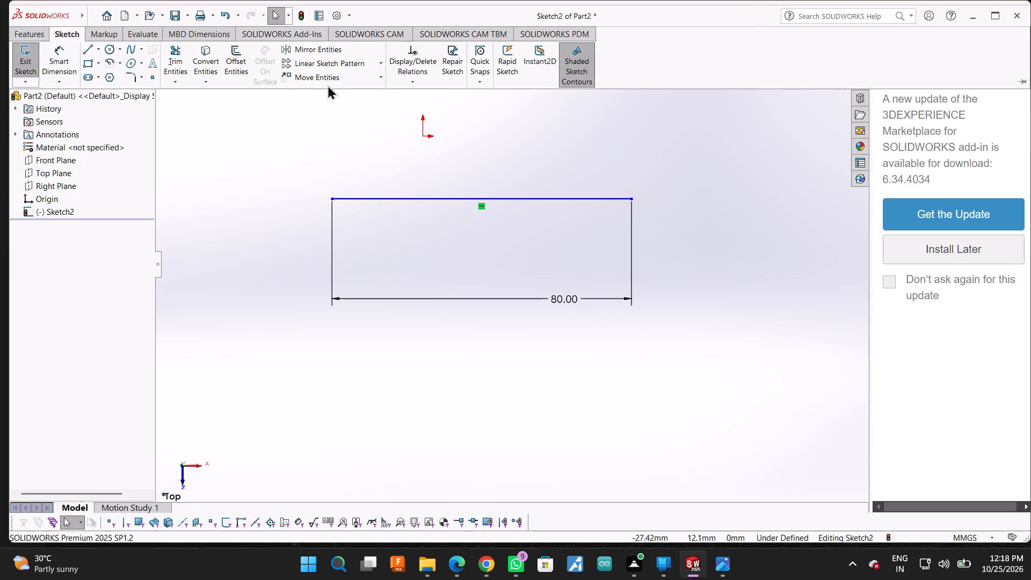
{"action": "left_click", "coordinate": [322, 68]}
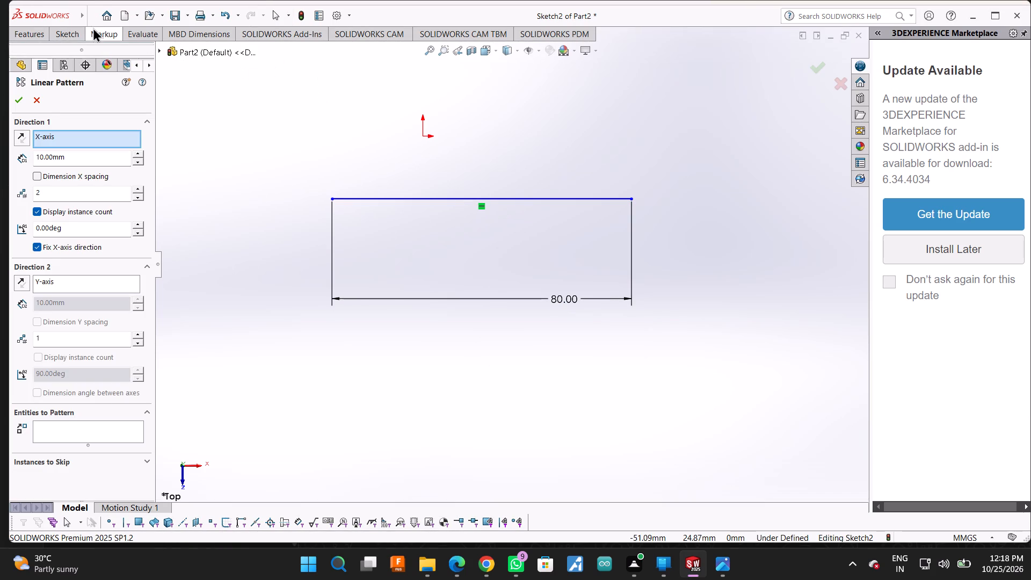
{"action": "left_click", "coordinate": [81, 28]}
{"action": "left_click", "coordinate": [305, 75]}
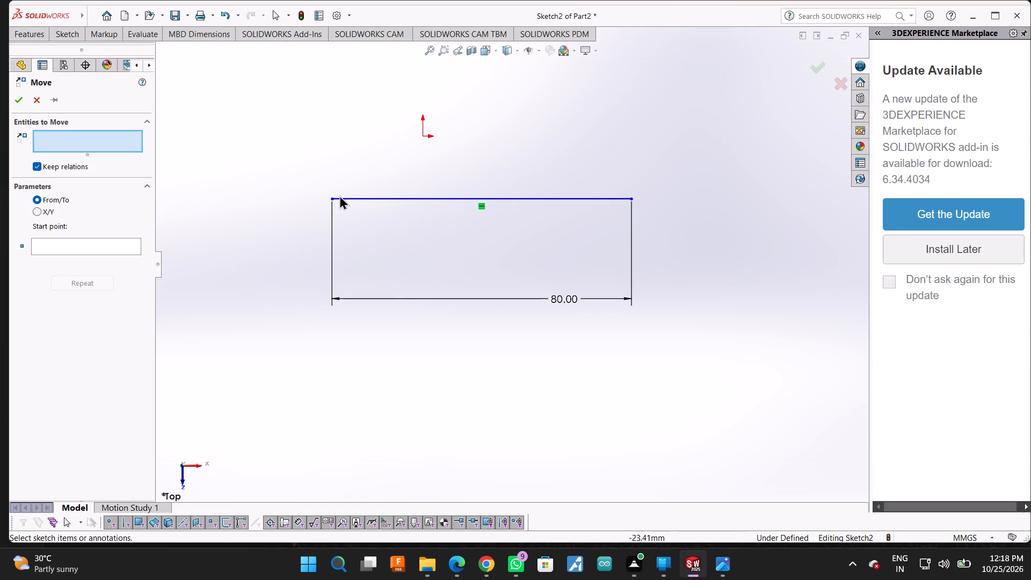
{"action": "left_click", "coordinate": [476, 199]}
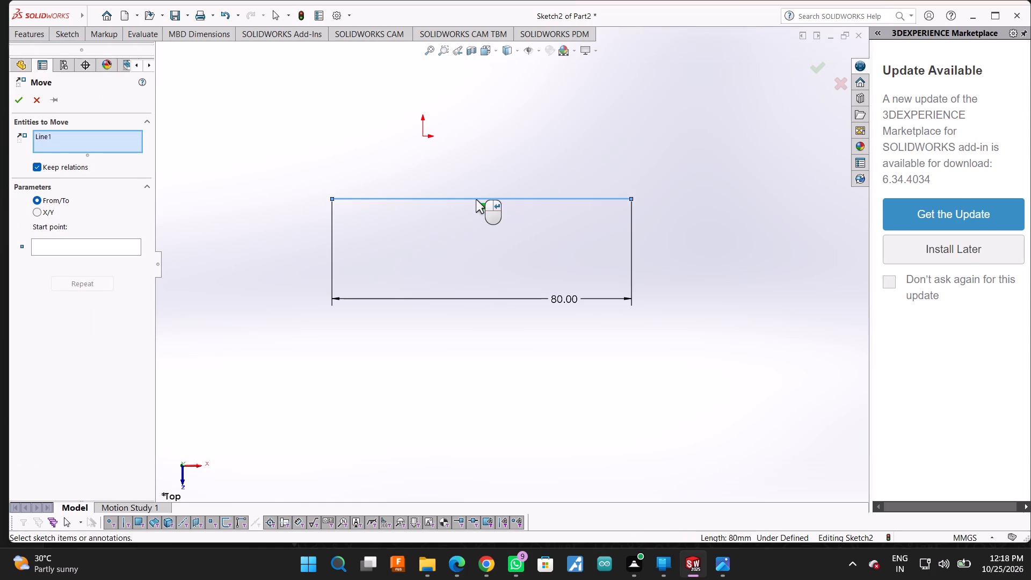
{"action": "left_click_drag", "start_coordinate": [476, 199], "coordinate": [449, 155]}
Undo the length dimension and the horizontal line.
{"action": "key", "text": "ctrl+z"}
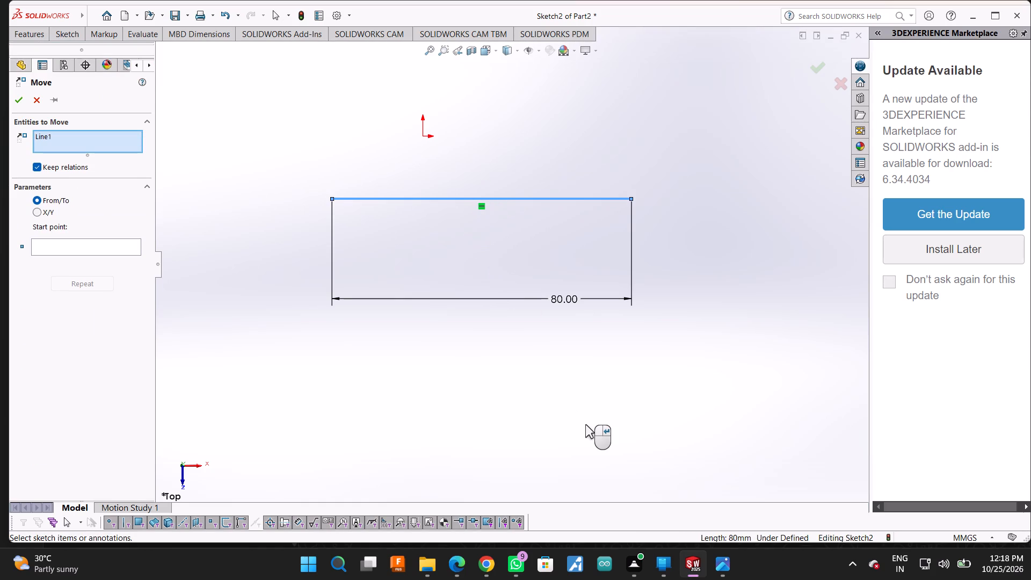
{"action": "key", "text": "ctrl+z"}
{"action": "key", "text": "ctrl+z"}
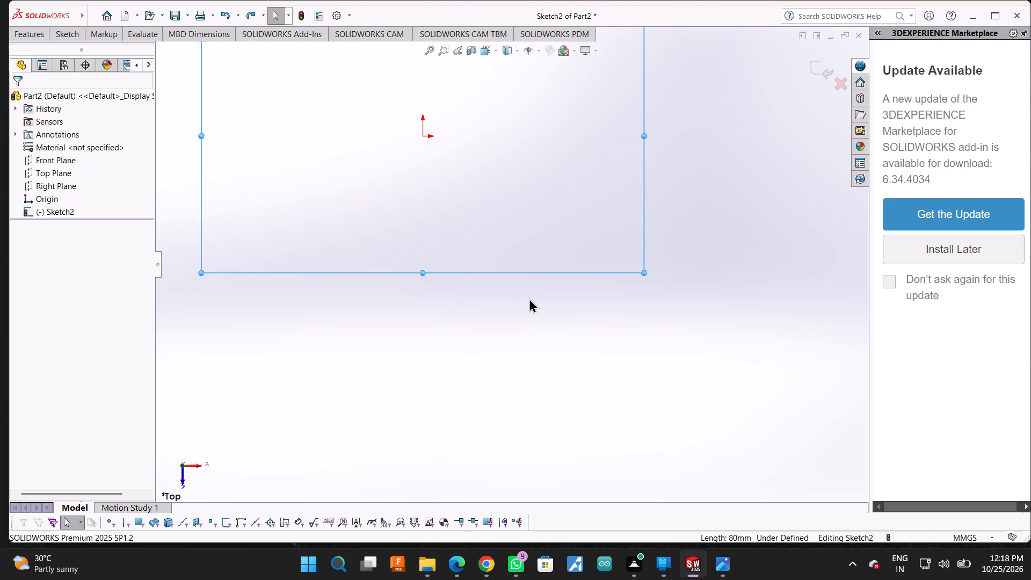
Sketch a horizontal line about 102 mm long just below the origin.
{"action": "left_click", "coordinate": [69, 39]}
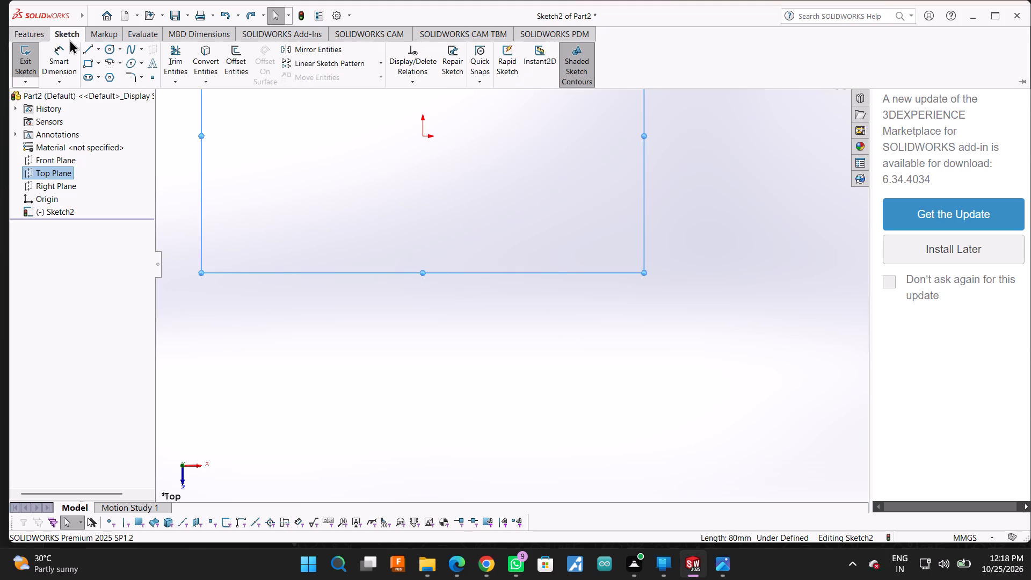
{"action": "left_click", "coordinate": [84, 50]}
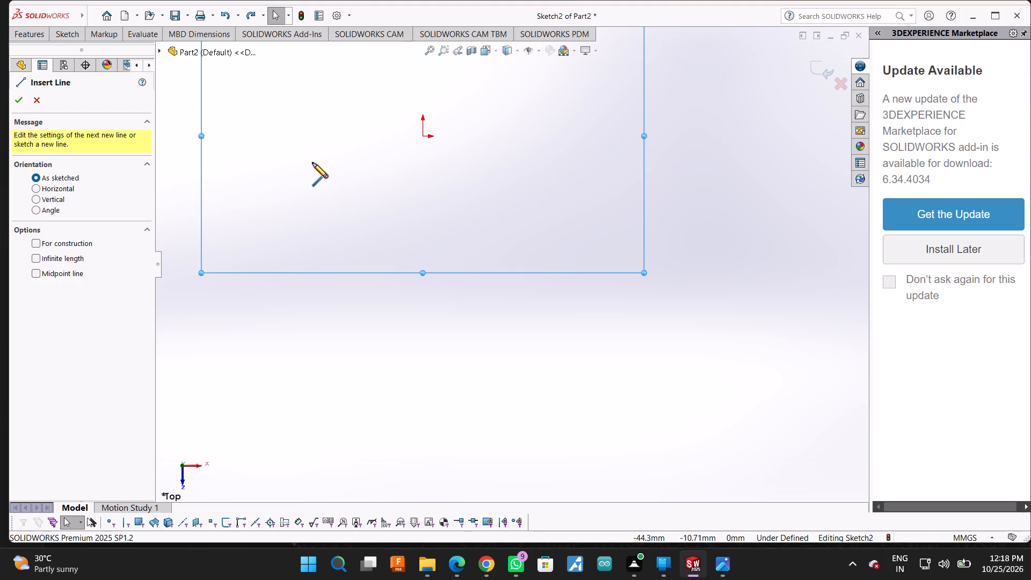
{"action": "left_click", "coordinate": [313, 163]}
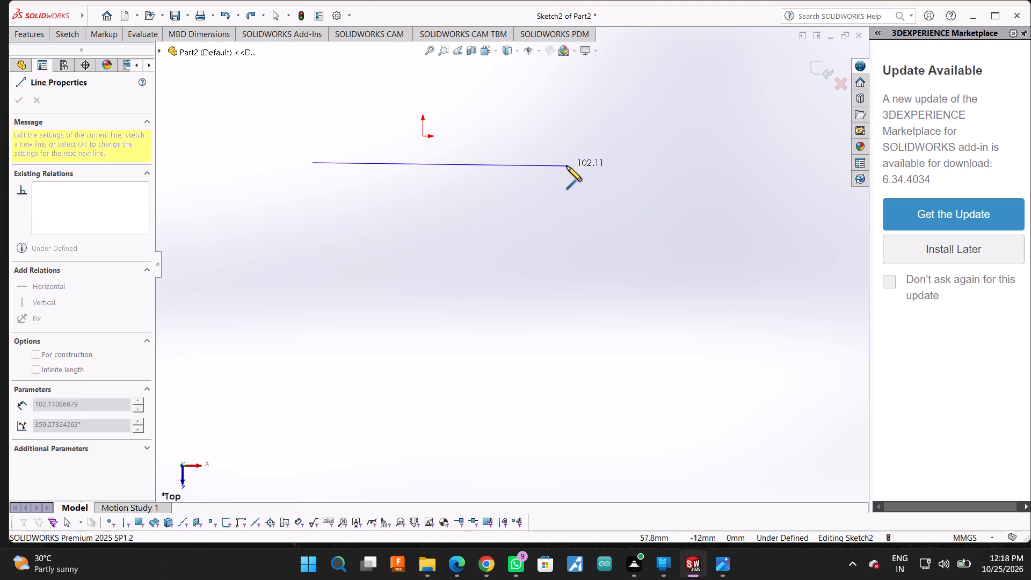
{"action": "left_click", "coordinate": [567, 163]}
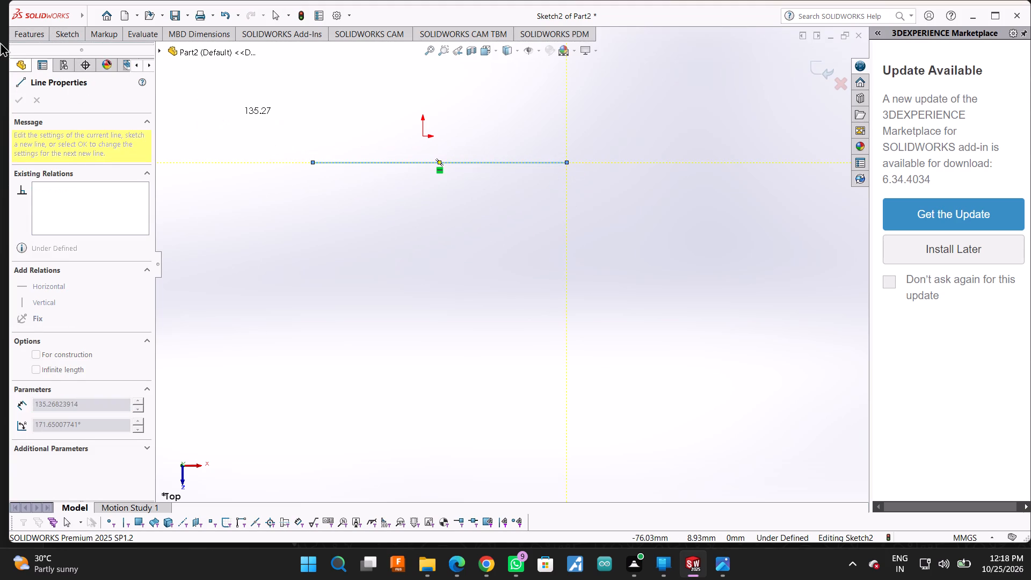
Move the horizontal line from a base point near its midpoint to the sketch origin using Move Entities.
{"action": "left_click", "coordinate": [65, 40]}
{"action": "left_click", "coordinate": [286, 77]}
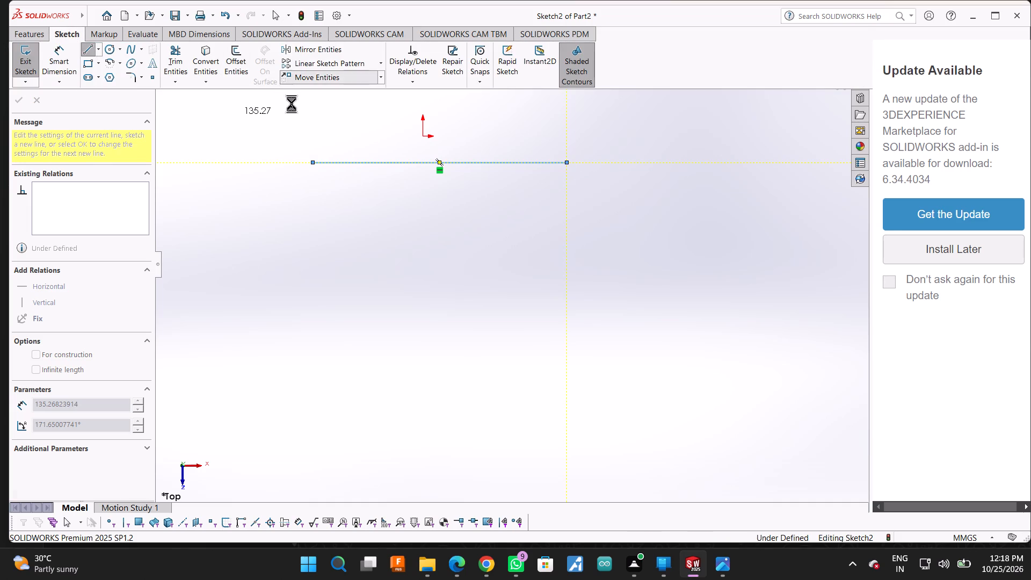
{"action": "left_click", "coordinate": [437, 160]}
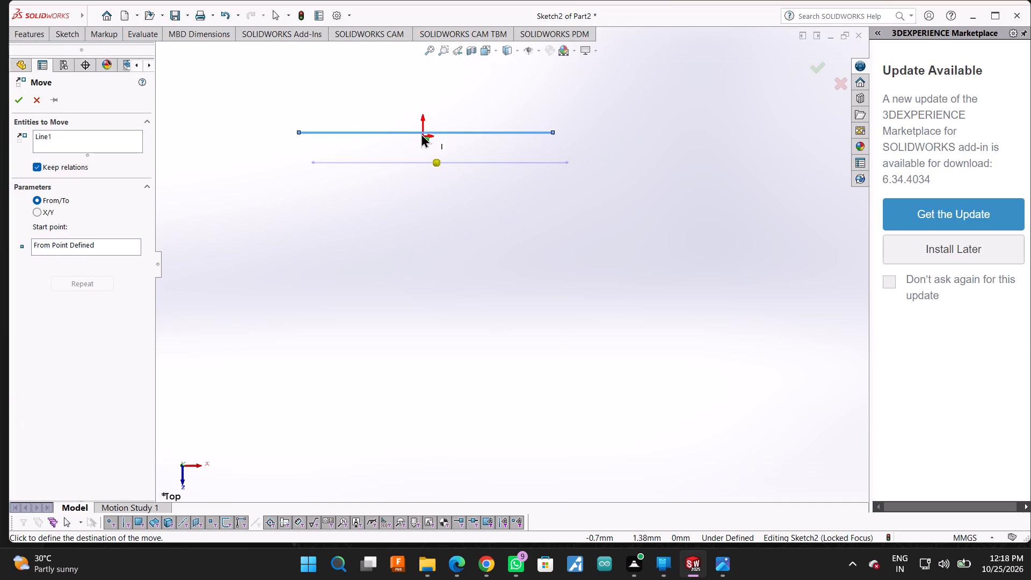
{"action": "left_click", "coordinate": [421, 136]}
{"action": "left_click", "coordinate": [69, 44]}
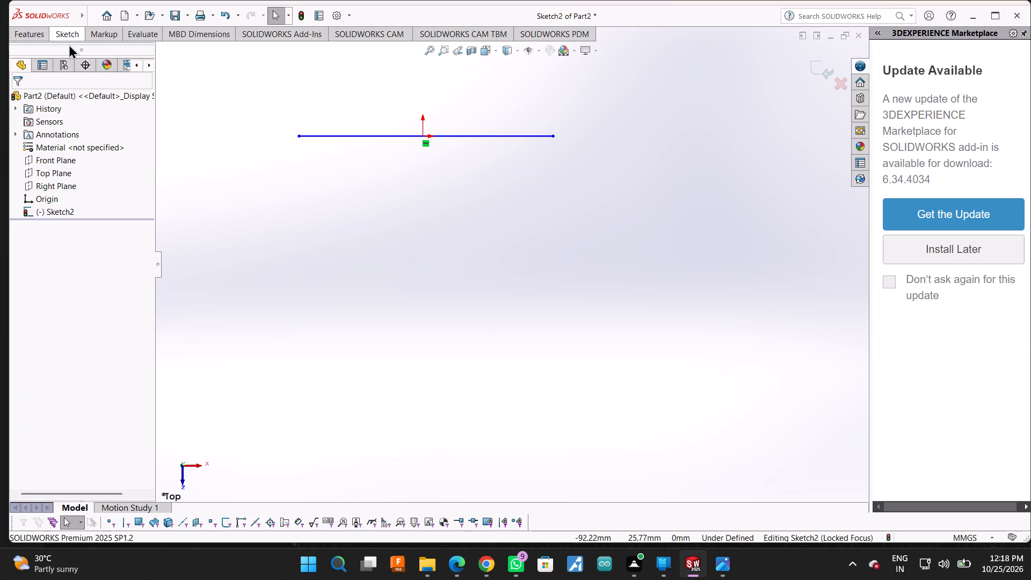
Dimension the horizontal line's length as 80 mm, placing the dimension below the line.
{"action": "left_click", "coordinate": [64, 29]}
{"action": "left_click_drag", "start_coordinate": [66, 55], "coordinate": [69, 63]}
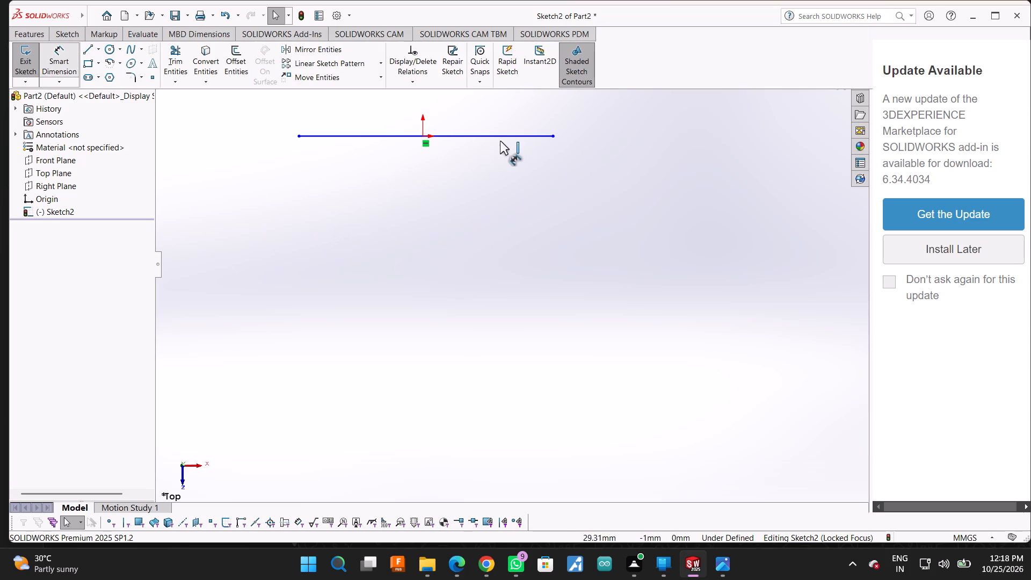
{"action": "left_click", "coordinate": [502, 136]}
{"action": "left_click", "coordinate": [499, 271]}
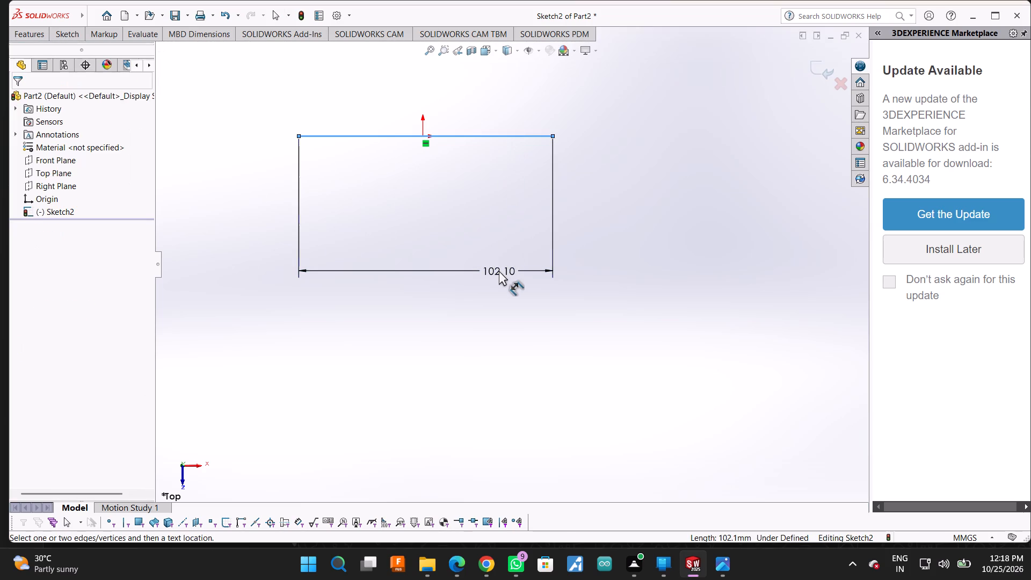
{"action": "type", "text": "80"}
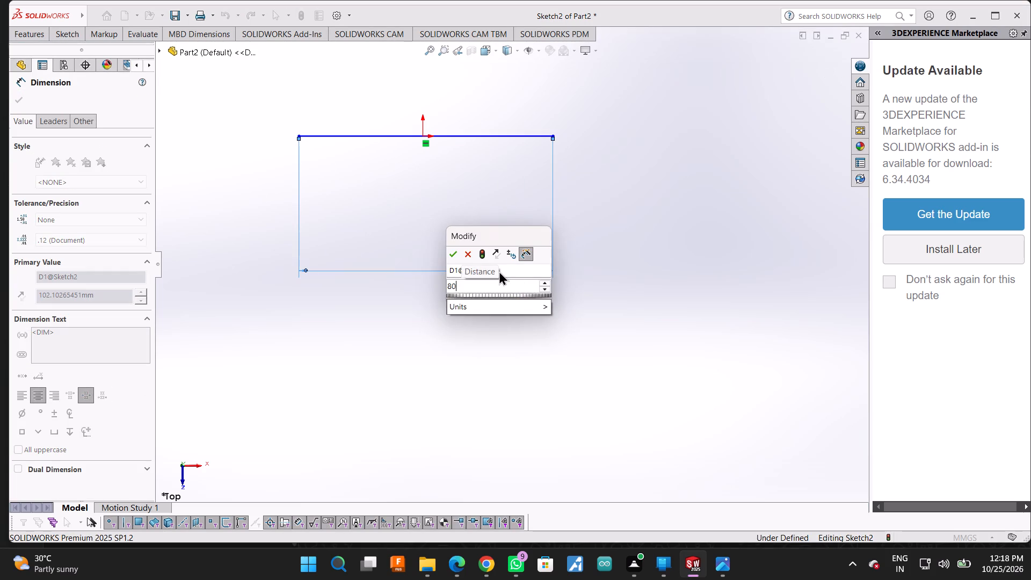
{"action": "key", "text": "Return"}
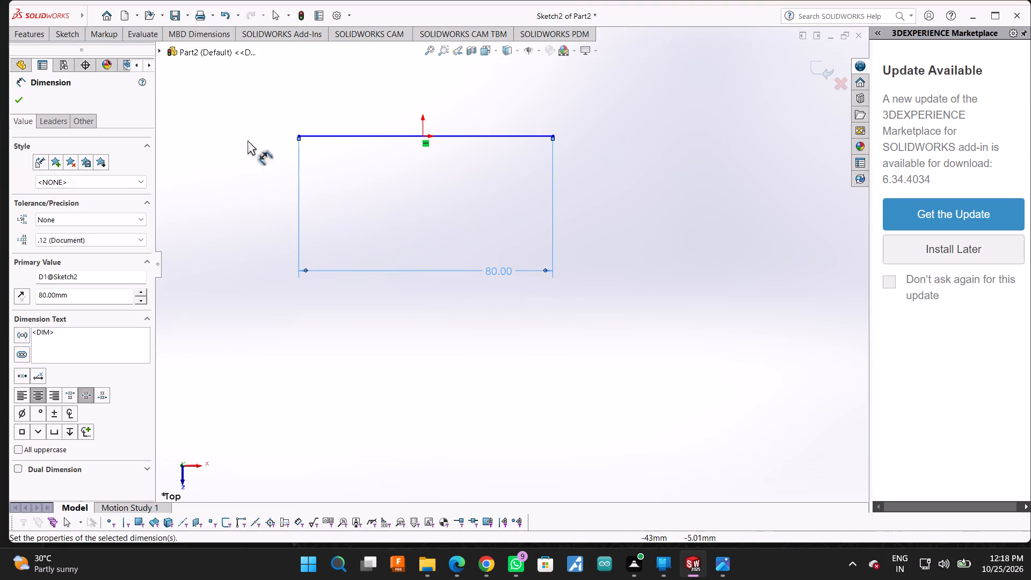
{"action": "left_click", "coordinate": [28, 102]}
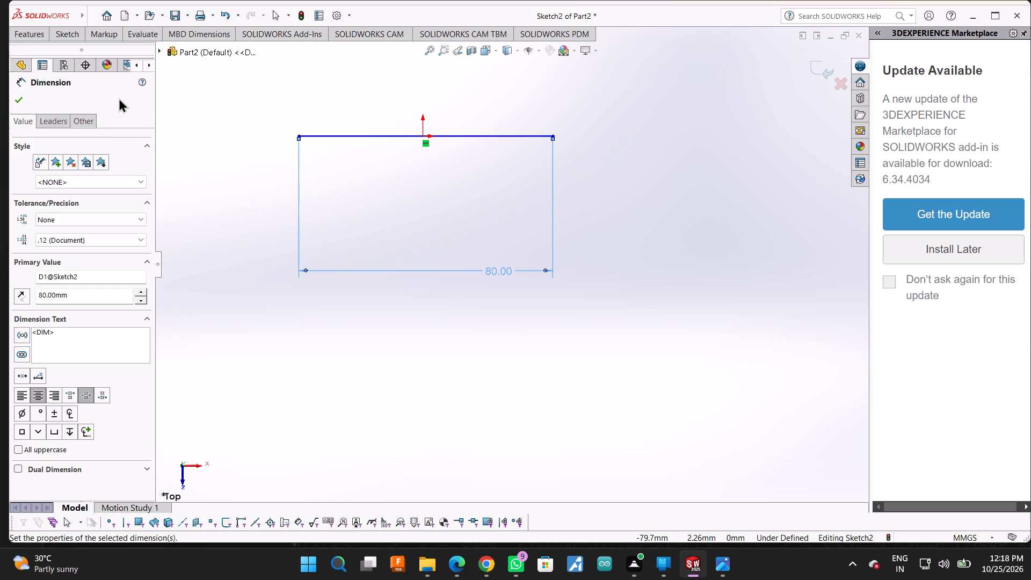
{"action": "left_click", "coordinate": [19, 98]}
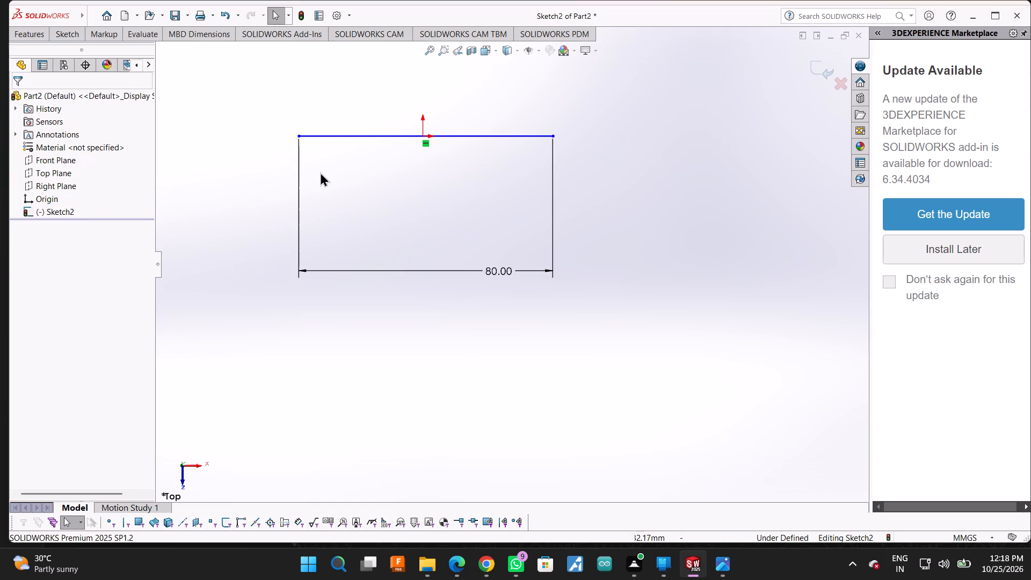
Sketch a circle of about 8 mm radius centred on the horizontal line, about 16 mm right of the origin.
{"action": "left_click", "coordinate": [57, 40]}
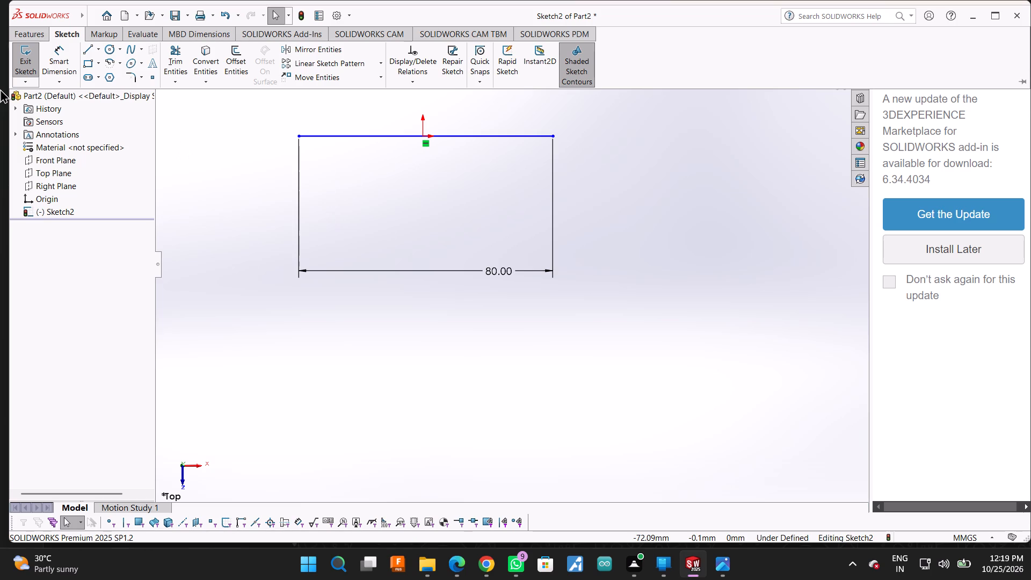
{"action": "left_click", "coordinate": [110, 46]}
{"action": "left_click", "coordinate": [475, 136]}
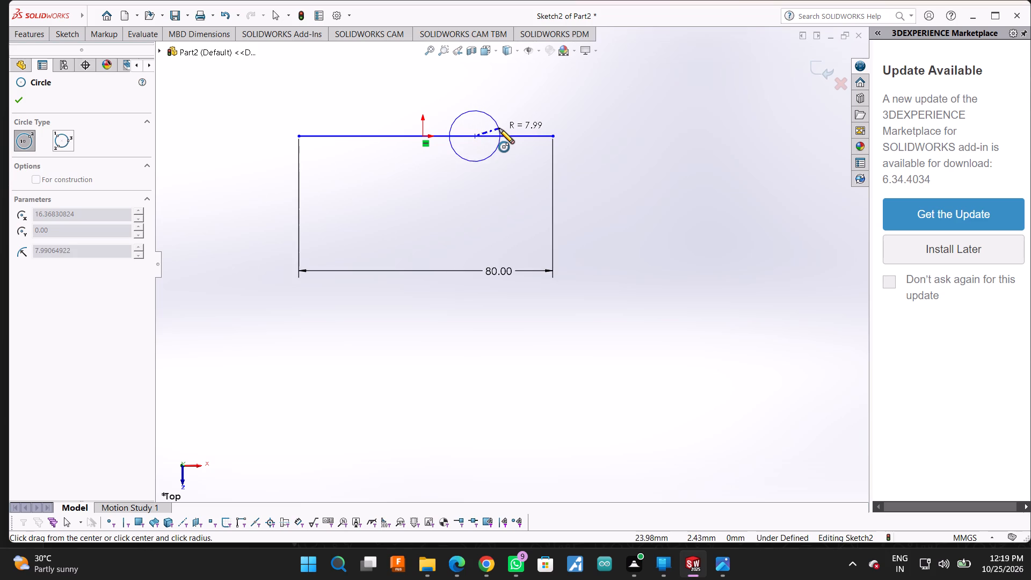
{"action": "left_click", "coordinate": [500, 136]}
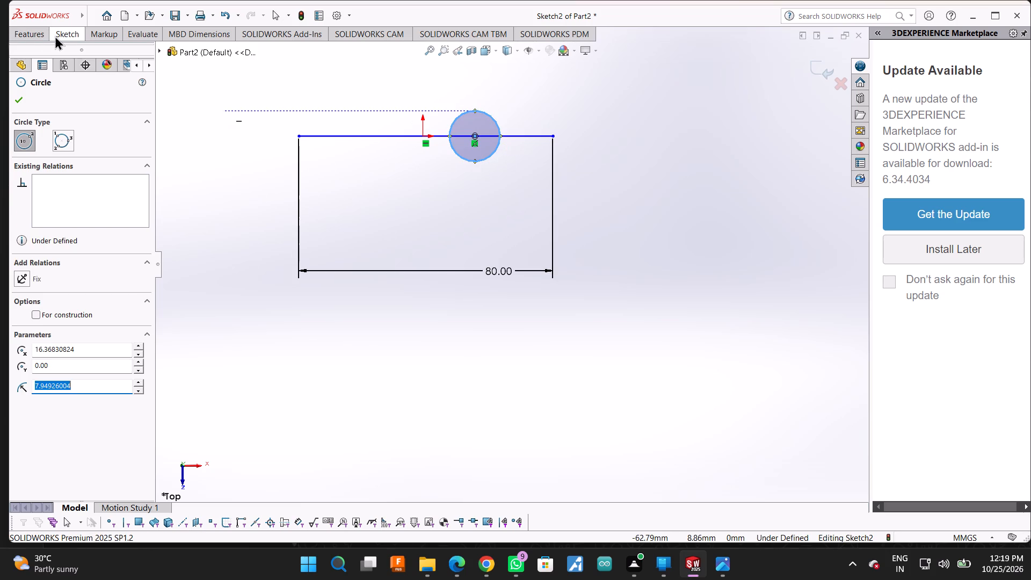
Dimension the distance from the circle's centre to the horizontal line's right endpoint as 22 mm.
{"action": "left_click", "coordinate": [58, 35]}
{"action": "left_click", "coordinate": [69, 46]}
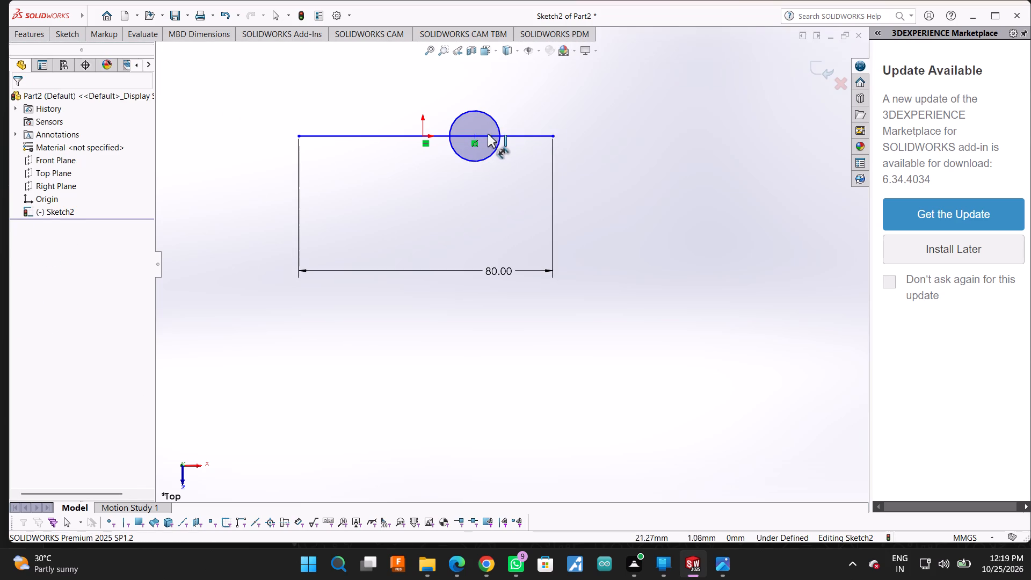
{"action": "left_click", "coordinate": [476, 134]}
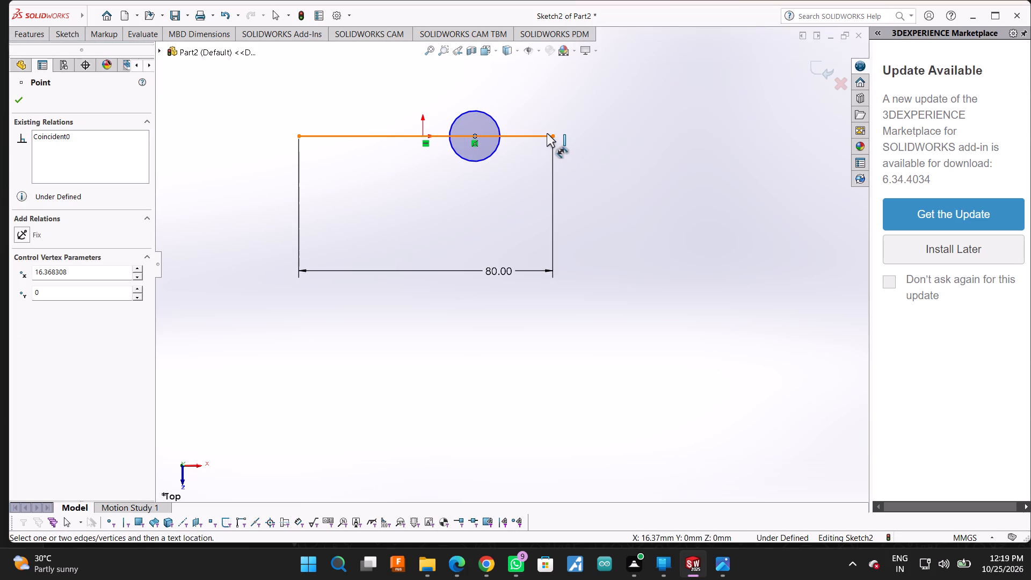
{"action": "left_click", "coordinate": [553, 135]}
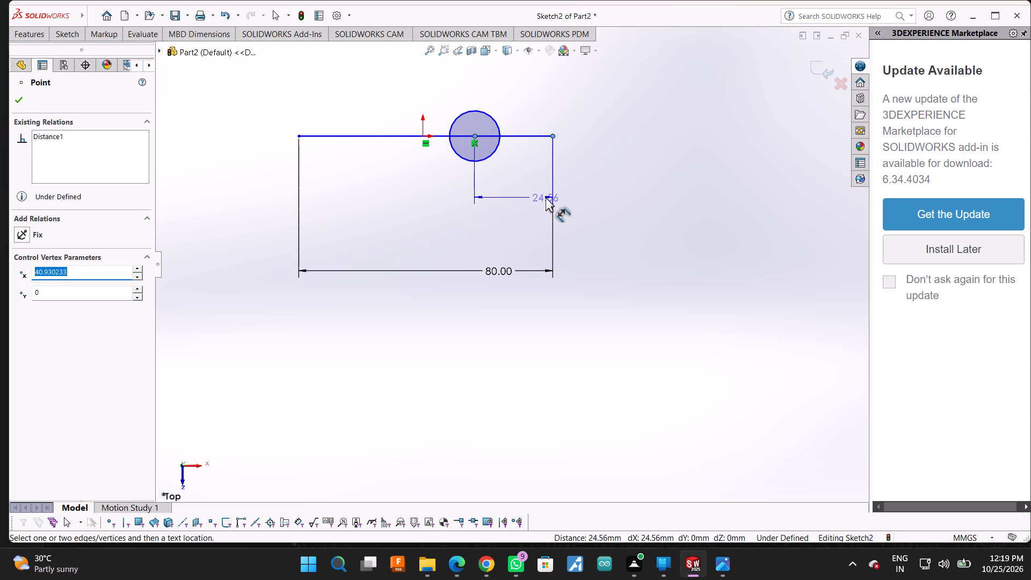
{"action": "left_click", "coordinate": [546, 197]}
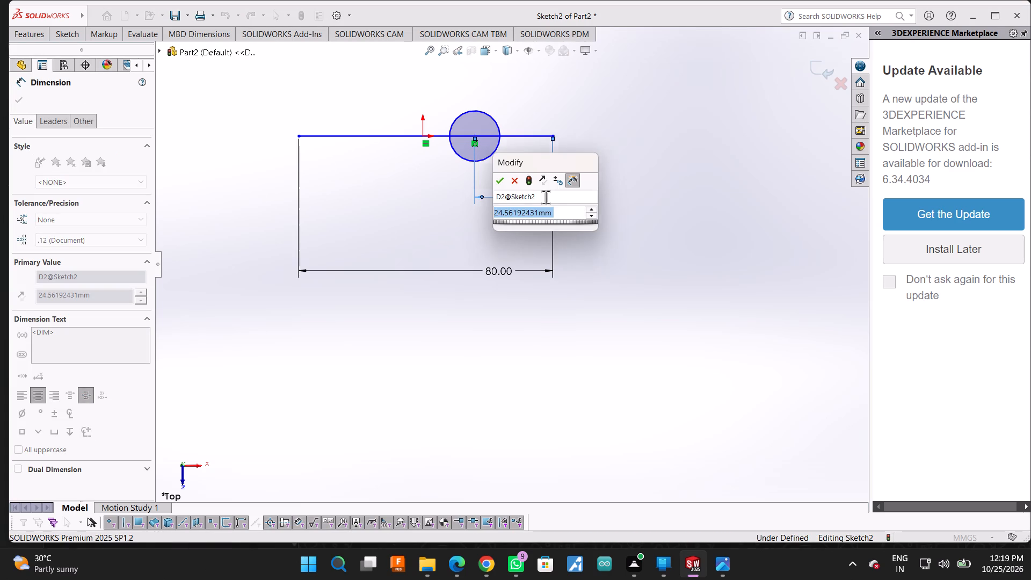
{"action": "type", "text": "22"}
{"action": "key", "text": "Return"}
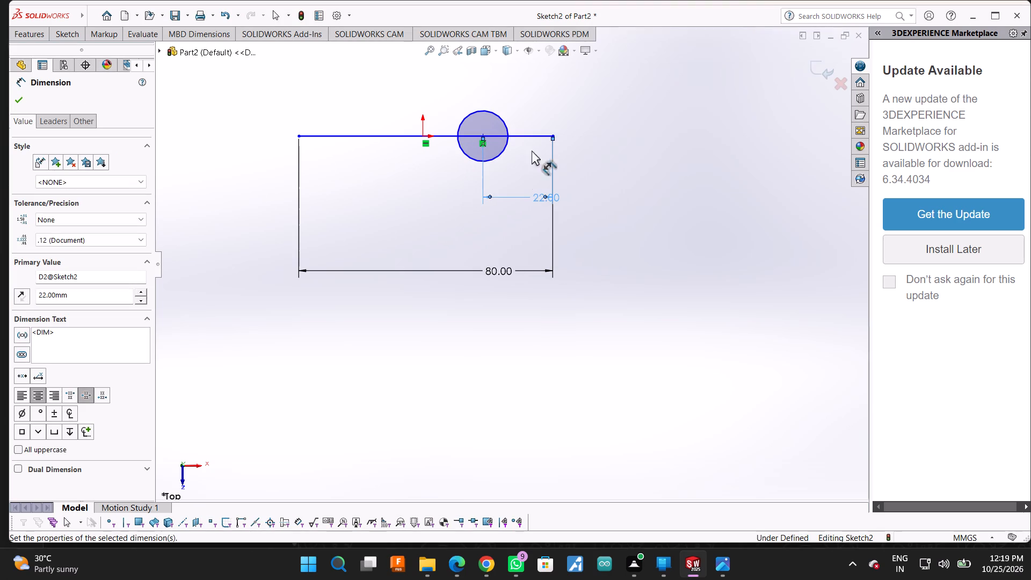
Dimension the circle's diameter as 14 mm.
{"action": "left_click", "coordinate": [494, 114]}
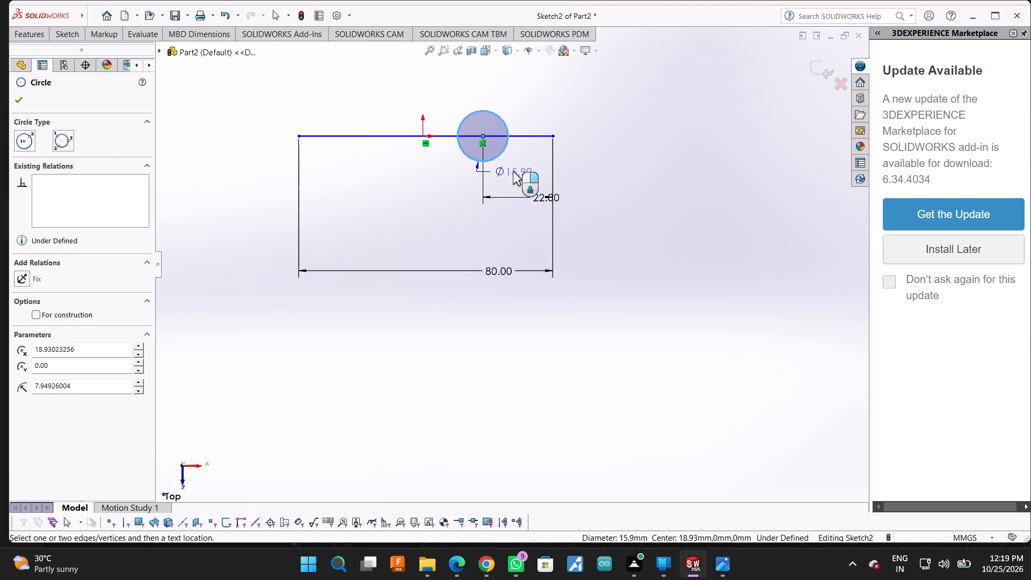
{"action": "left_click", "coordinate": [513, 171]}
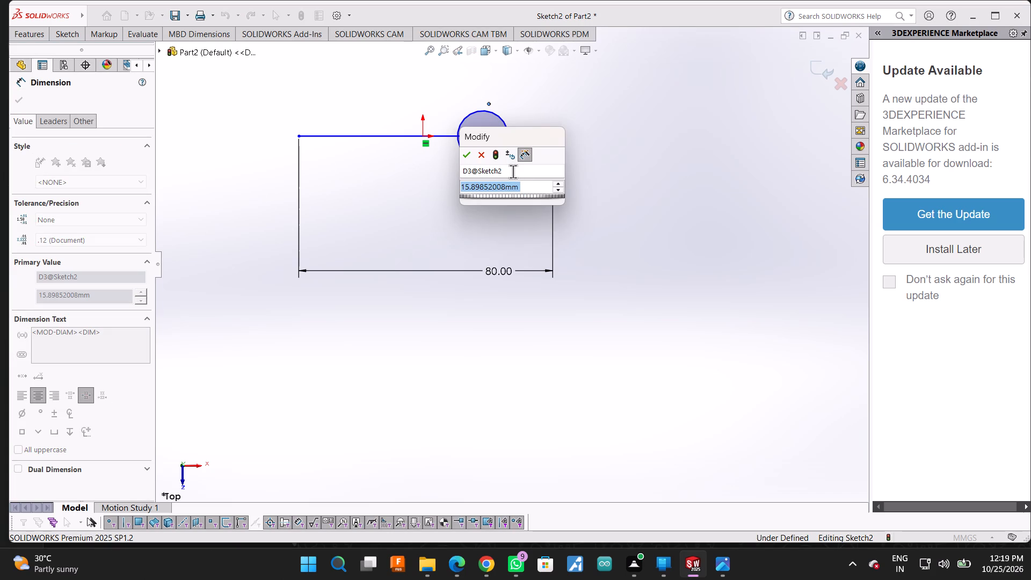
{"action": "type", "text": "14"}
{"action": "key", "text": "Return"}
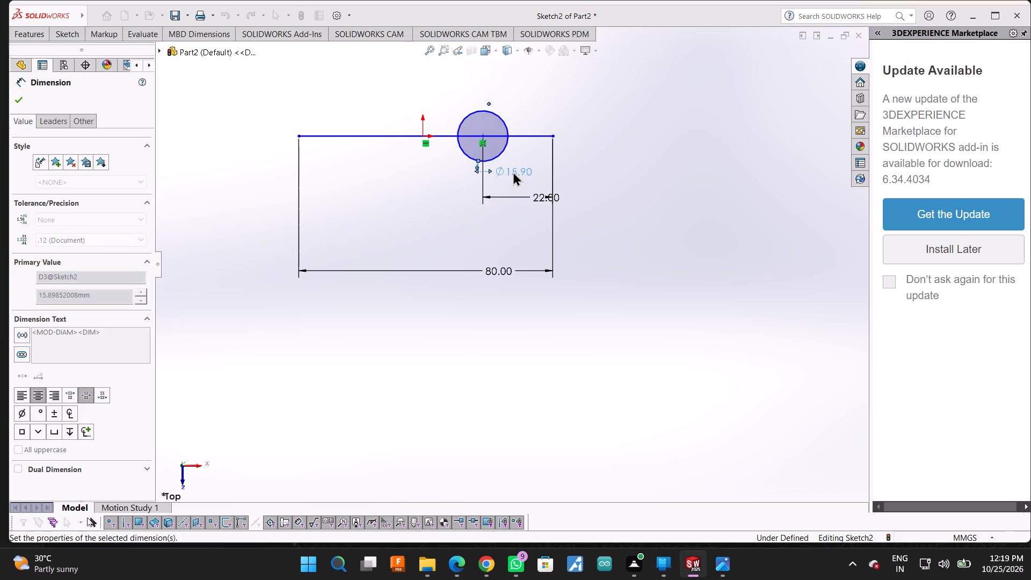
{"action": "scroll", "coordinate": [539, 194], "scroll_direction": "down", "scroll_amount": 3}
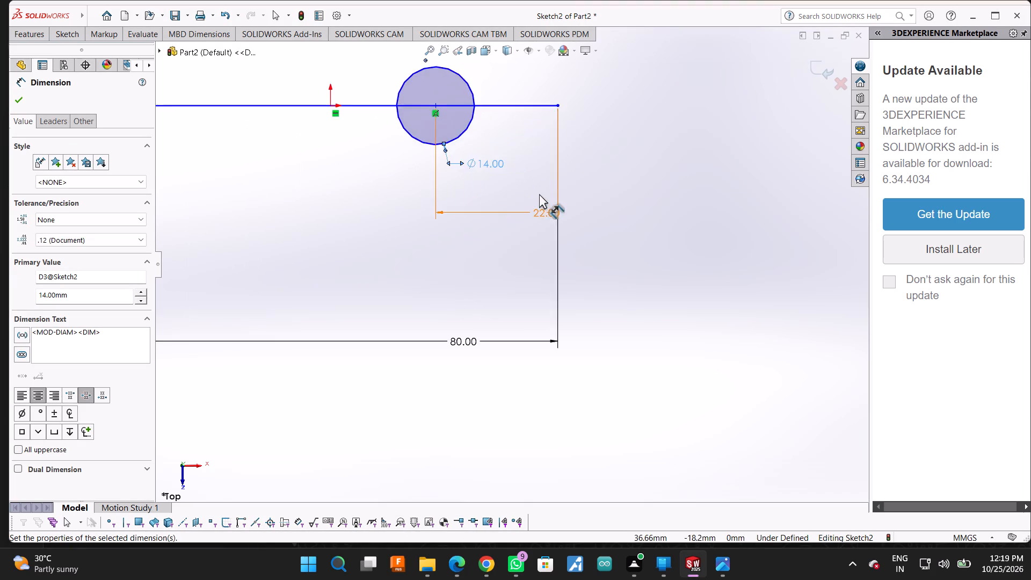
{"action": "scroll", "coordinate": [539, 192], "scroll_direction": "up", "scroll_amount": 3}
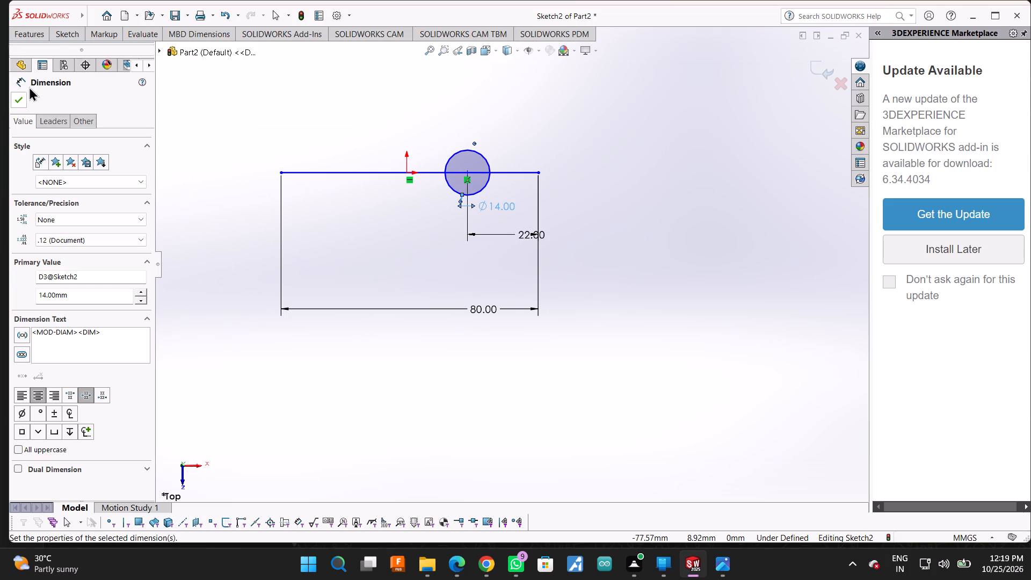
{"action": "left_click", "coordinate": [25, 101]}
Sketch a horizontal line 22 mm long from the circle's lowest point rightward, ending directly below the 80 mm line's right endpoint.
{"action": "left_click", "coordinate": [58, 34]}
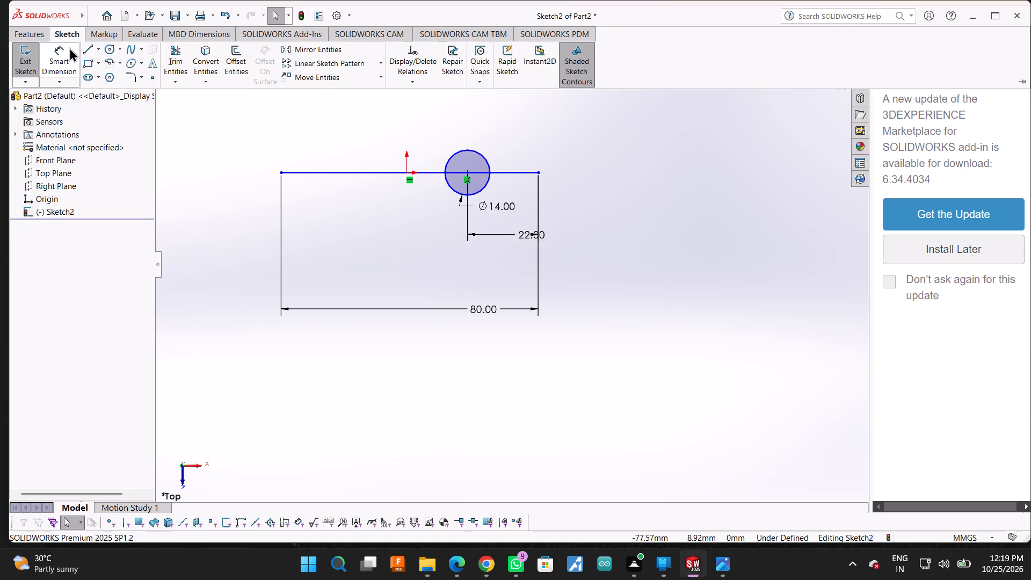
{"action": "left_click", "coordinate": [88, 53]}
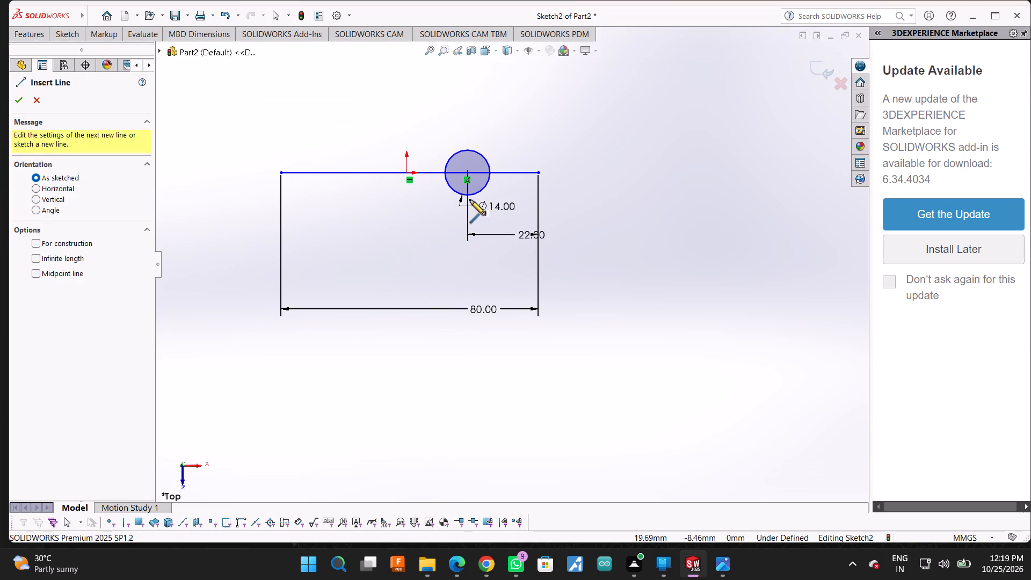
{"action": "left_click", "coordinate": [467, 195]}
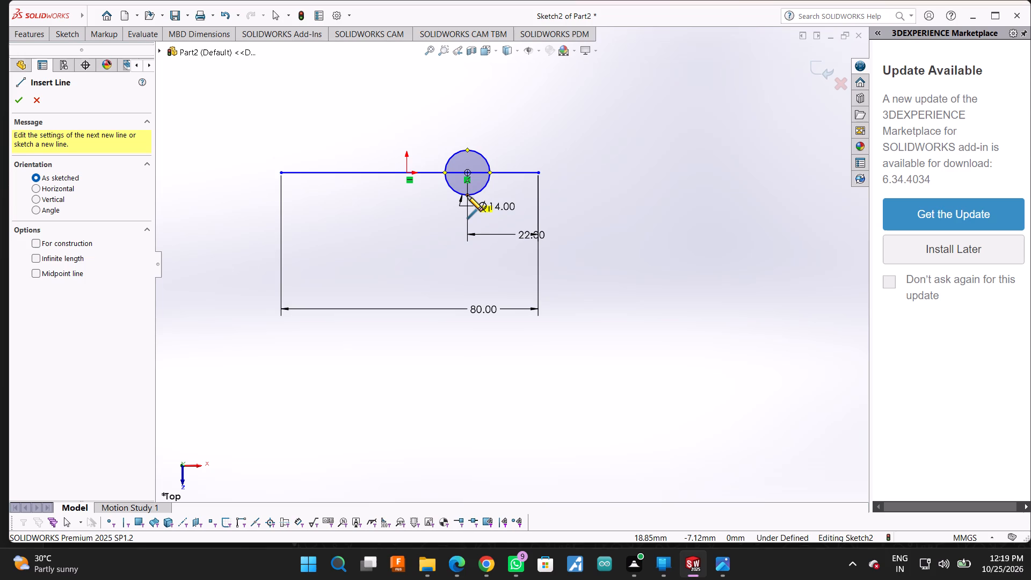
{"action": "left_click", "coordinate": [539, 194]}
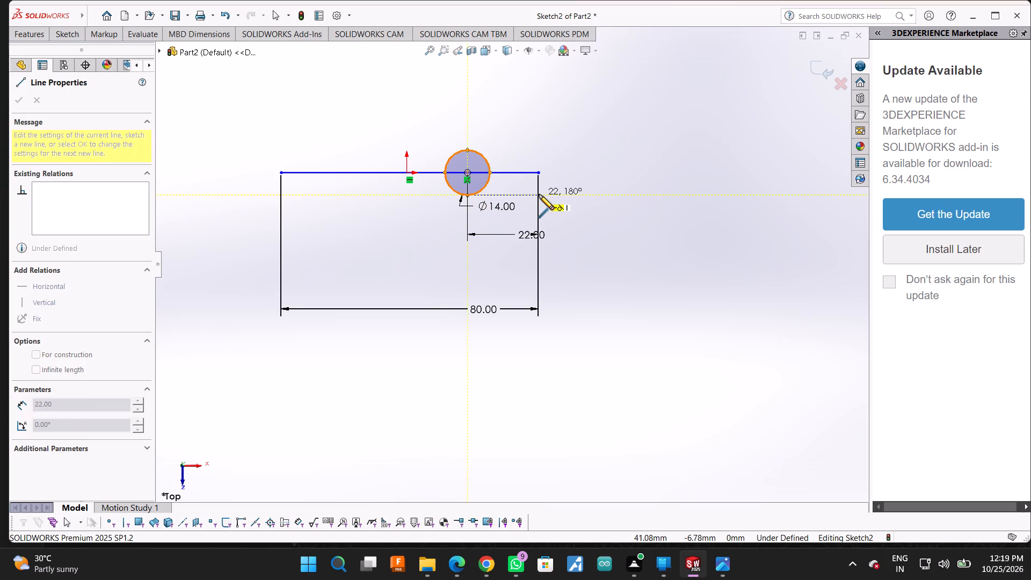
{"action": "left_click", "coordinate": [70, 33]}
{"action": "left_click", "coordinate": [91, 46]}
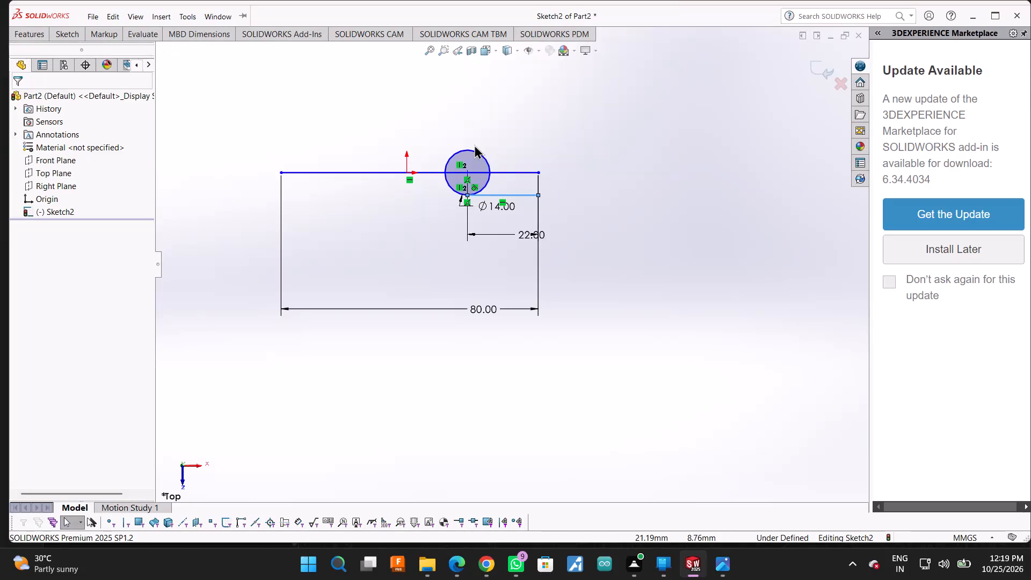
Sketch a horizontal line from the circle's topmost point rightward, ending directly above the 80 mm line's right endpoint.
{"action": "left_click", "coordinate": [62, 37]}
{"action": "left_click", "coordinate": [92, 44]}
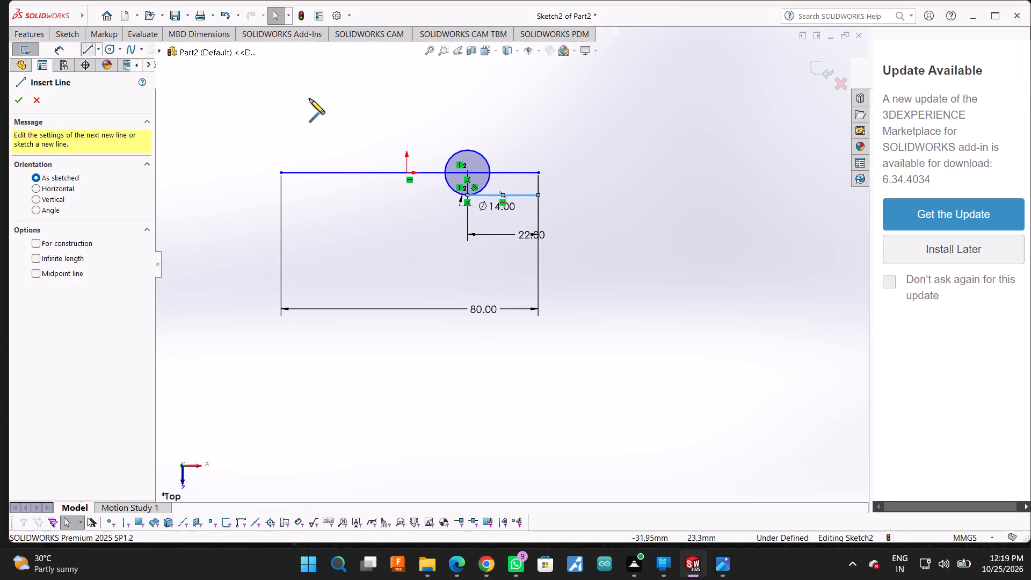
{"action": "left_click", "coordinate": [466, 149]}
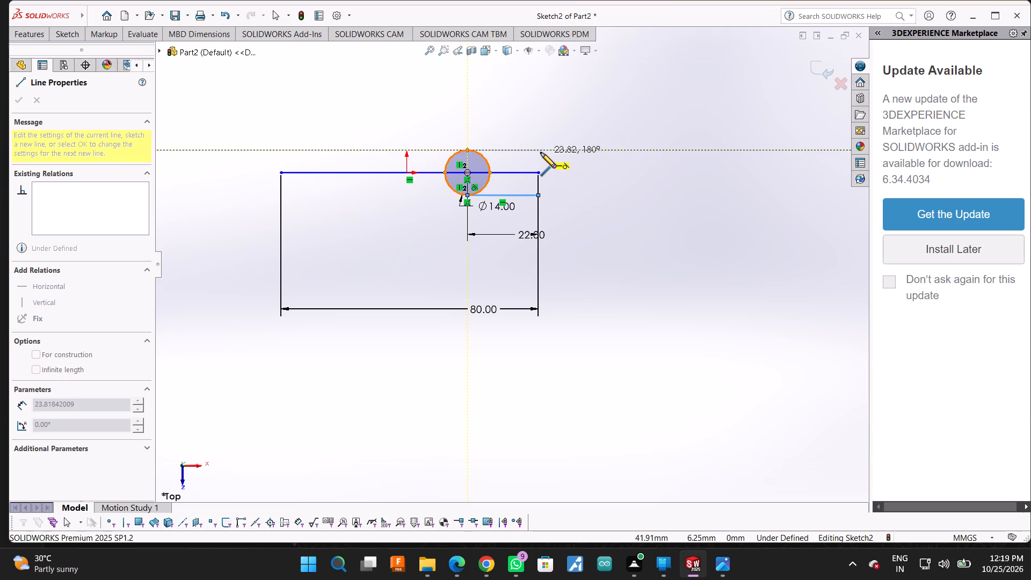
{"action": "left_click", "coordinate": [540, 153]}
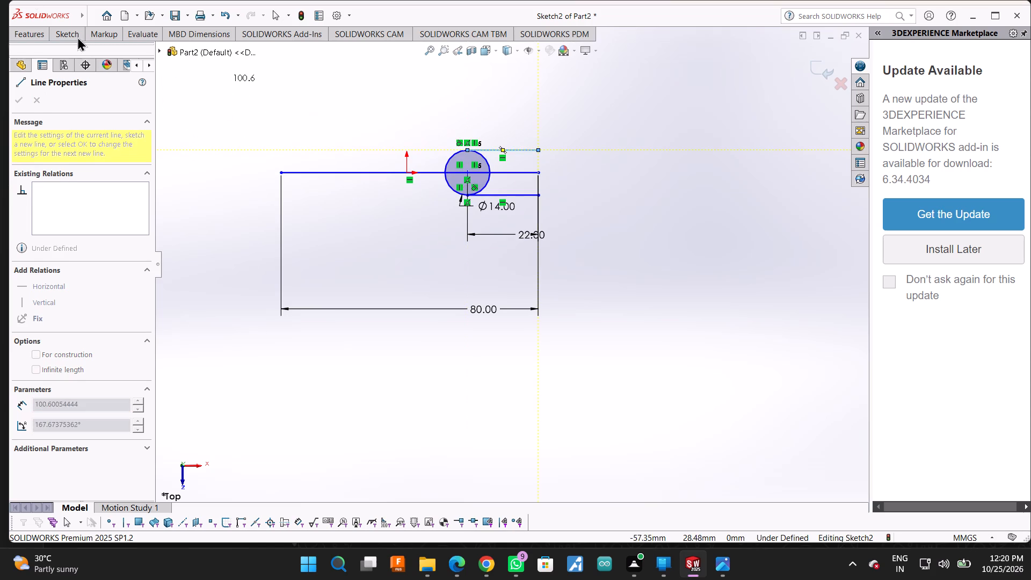
{"action": "left_click", "coordinate": [73, 31]}
{"action": "left_click", "coordinate": [84, 44]}
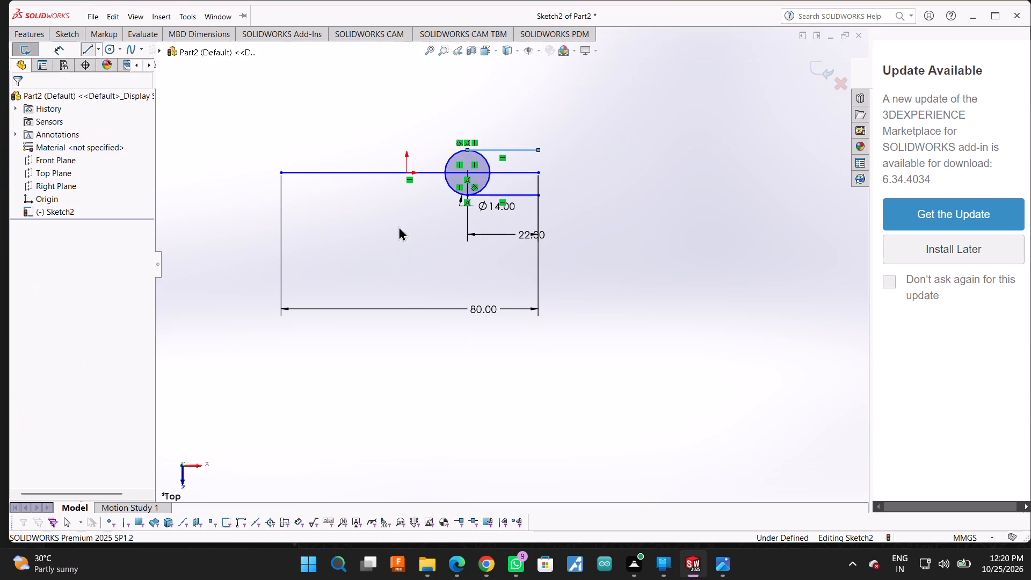
Sketch the lower outline from the centreline's right endpoint: vertical down, sloping down-left, then horizontal 40 mm to directly below the centreline's left endpoint.
{"action": "left_click", "coordinate": [539, 194]}
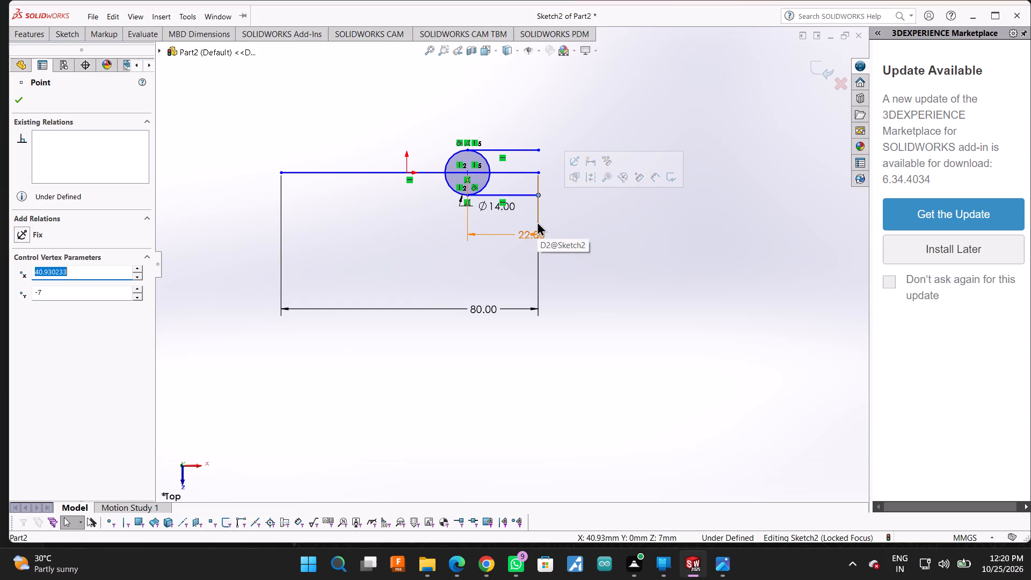
{"action": "left_click", "coordinate": [537, 221]}
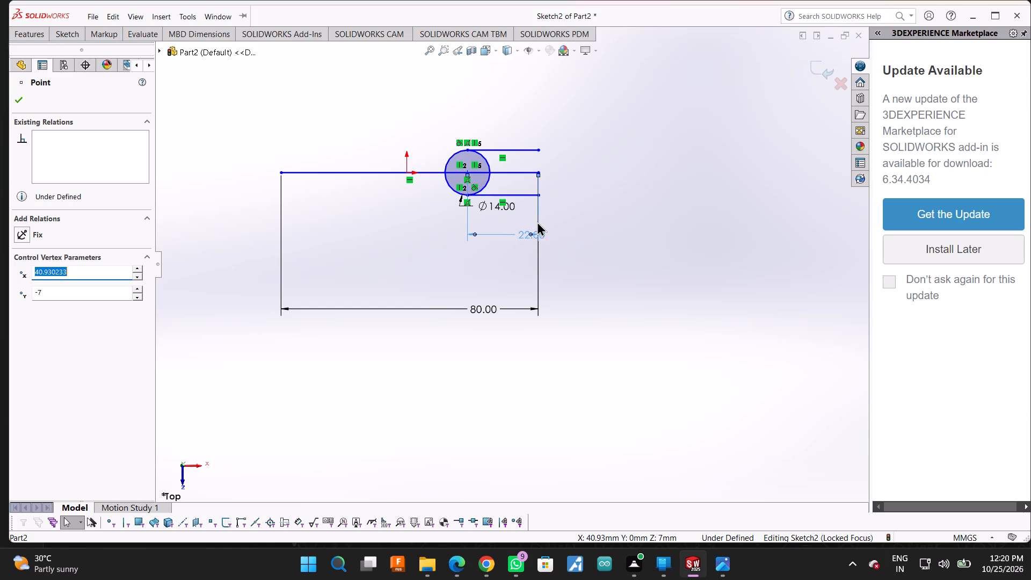
{"action": "left_click", "coordinate": [66, 30]}
{"action": "left_click", "coordinate": [83, 46]}
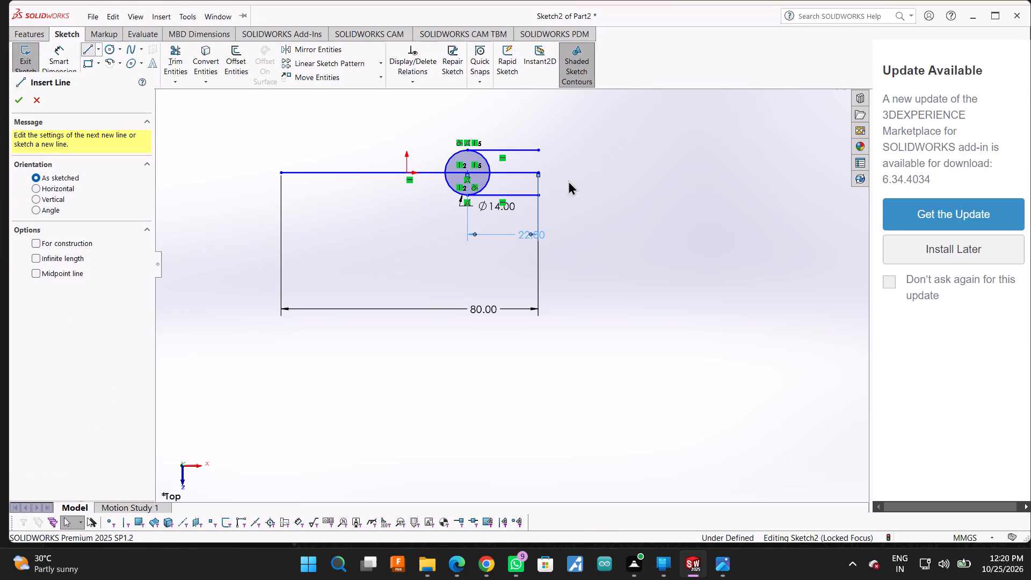
{"action": "left_click", "coordinate": [539, 171]}
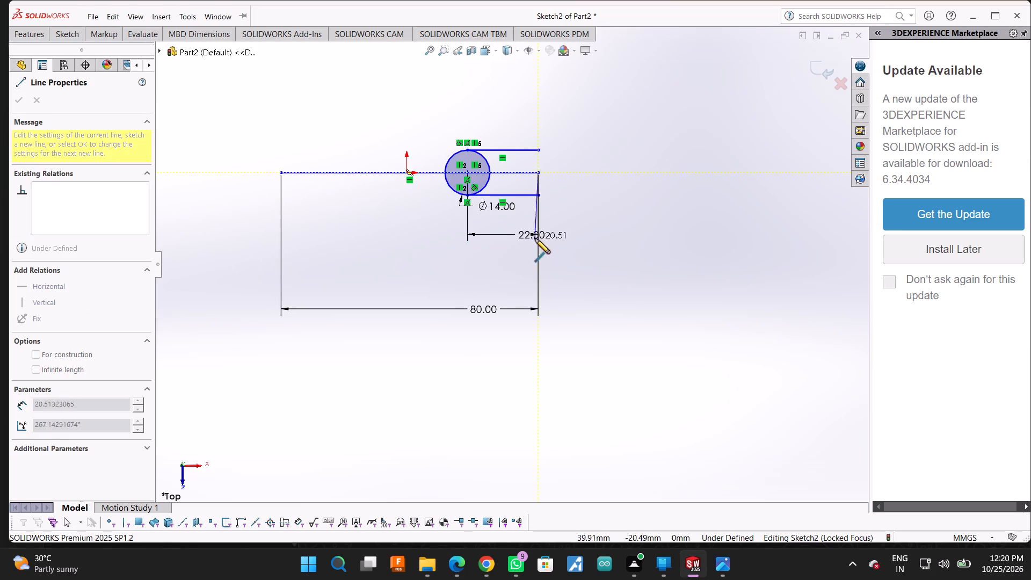
{"action": "left_click", "coordinate": [537, 227]}
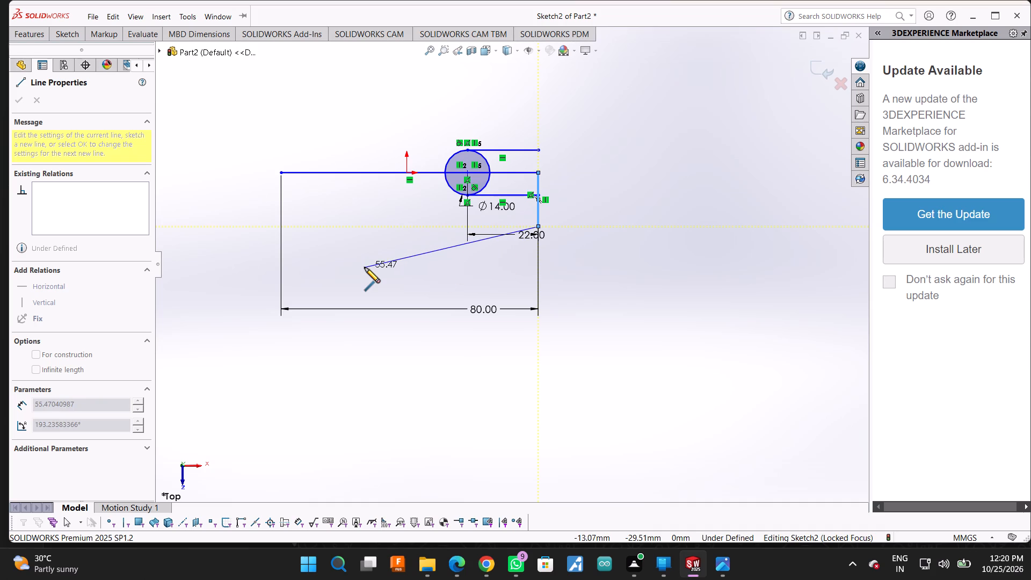
{"action": "left_click", "coordinate": [408, 260]}
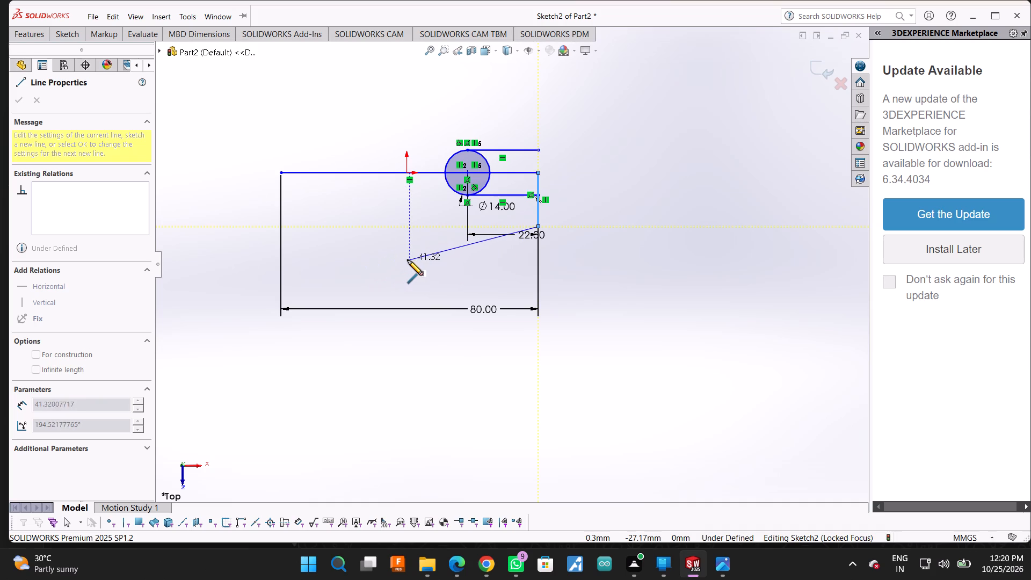
{"action": "left_click", "coordinate": [281, 263]}
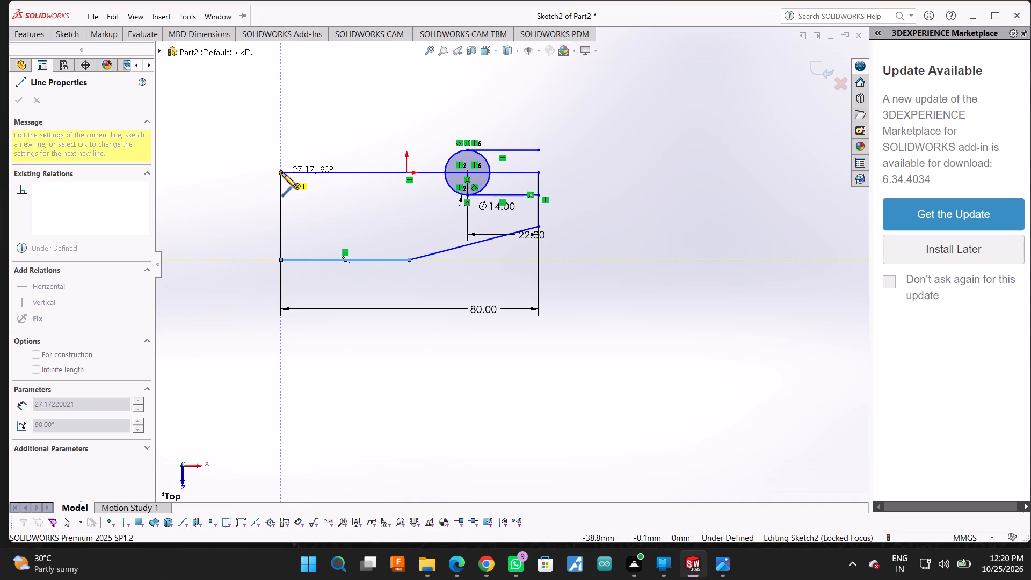
Continue the outline about 55 mm up, 40 mm right, about 41 mm sloping down-right, then about 10 mm down to the upper slot line's right endpoint.
{"action": "left_click", "coordinate": [281, 84]}
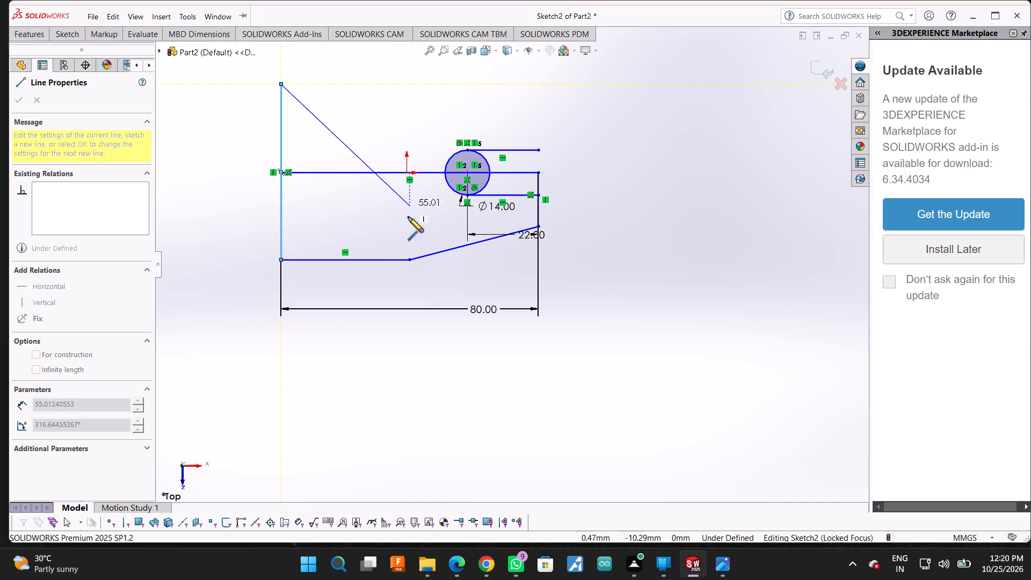
{"action": "left_click", "coordinate": [411, 85]}
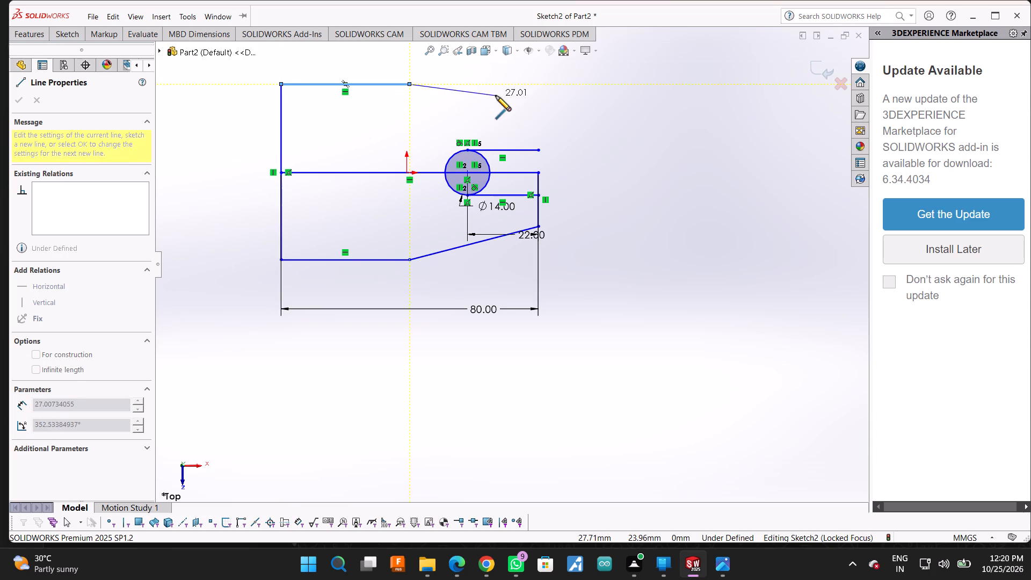
{"action": "left_click", "coordinate": [538, 117]}
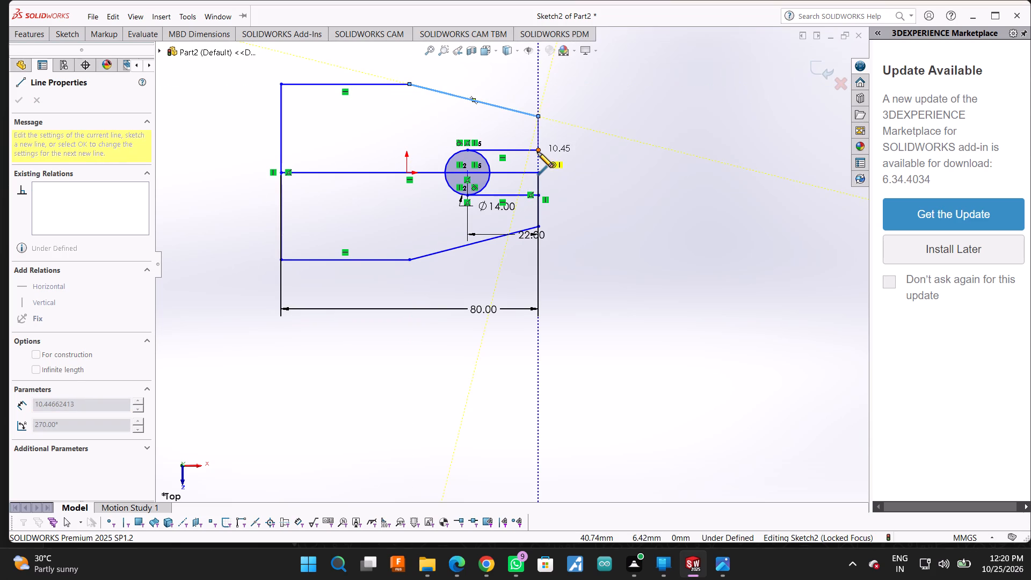
{"action": "left_click", "coordinate": [538, 152]}
Trim away the circle's right half, the vertical piece across the slot opening and the whole horizontal centreline, leaving one closed slotted profile.
{"action": "scroll", "coordinate": [352, 180], "scroll_direction": "down", "scroll_amount": 2}
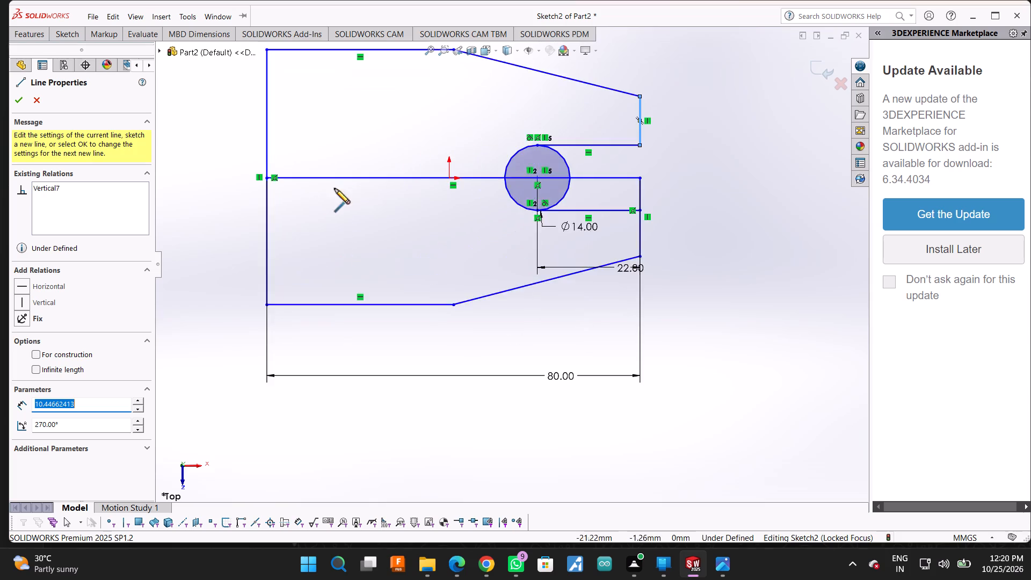
{"action": "scroll", "coordinate": [335, 189], "scroll_direction": "down", "scroll_amount": 9}
{"action": "scroll", "coordinate": [359, 253], "scroll_direction": "down", "scroll_amount": 2}
{"action": "scroll", "coordinate": [374, 199], "scroll_direction": "down", "scroll_amount": 3}
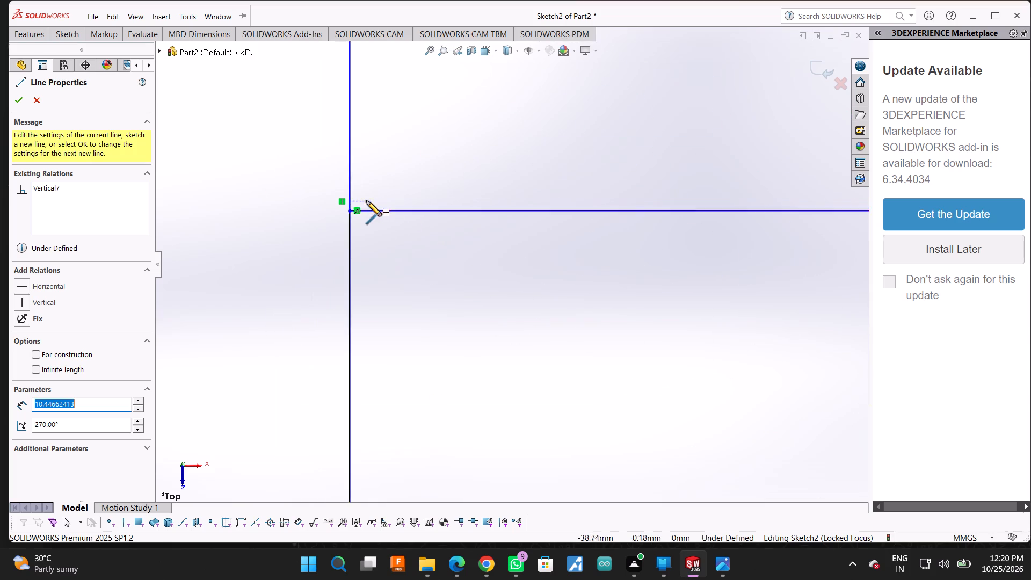
{"action": "scroll", "coordinate": [366, 201], "scroll_direction": "down", "scroll_amount": 2}
{"action": "scroll", "coordinate": [366, 227], "scroll_direction": "up", "scroll_amount": 20}
{"action": "scroll", "coordinate": [366, 227], "scroll_direction": "up", "scroll_amount": 2}
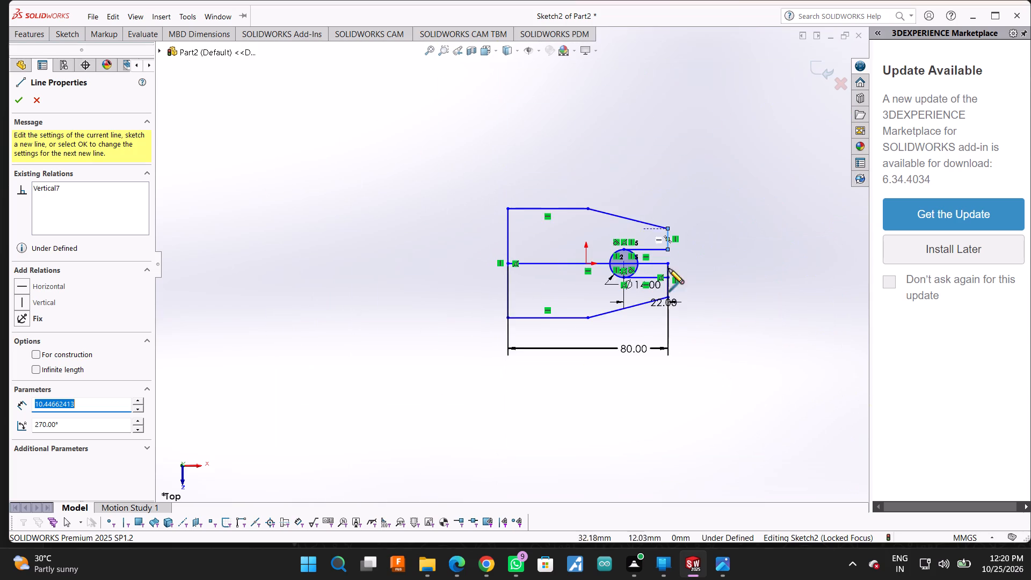
{"action": "scroll", "coordinate": [677, 313], "scroll_direction": "down", "scroll_amount": 4}
{"action": "left_click", "coordinate": [66, 40]}
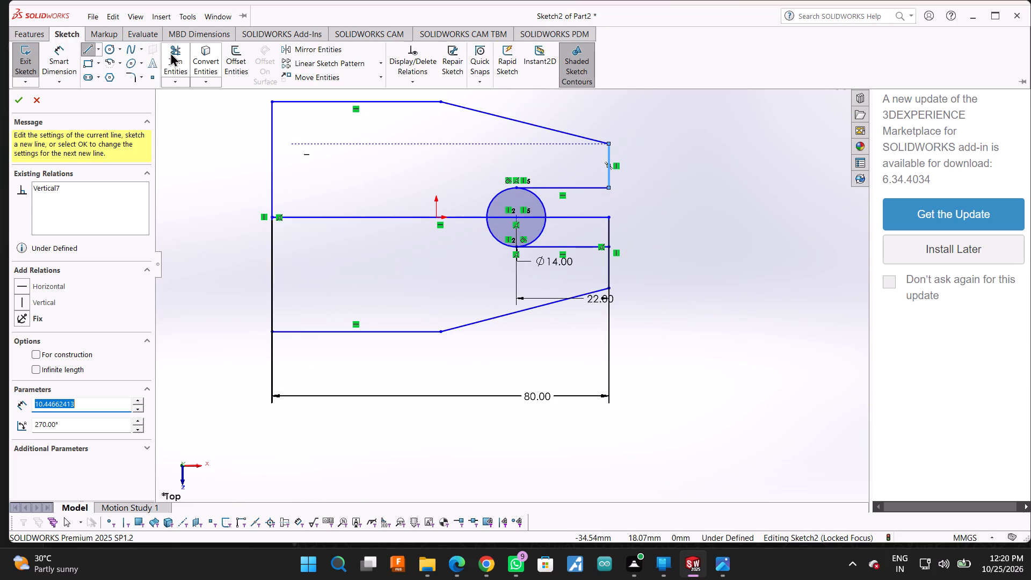
{"action": "left_click", "coordinate": [169, 52]}
{"action": "left_click_drag", "start_coordinate": [561, 198], "coordinate": [562, 228]}
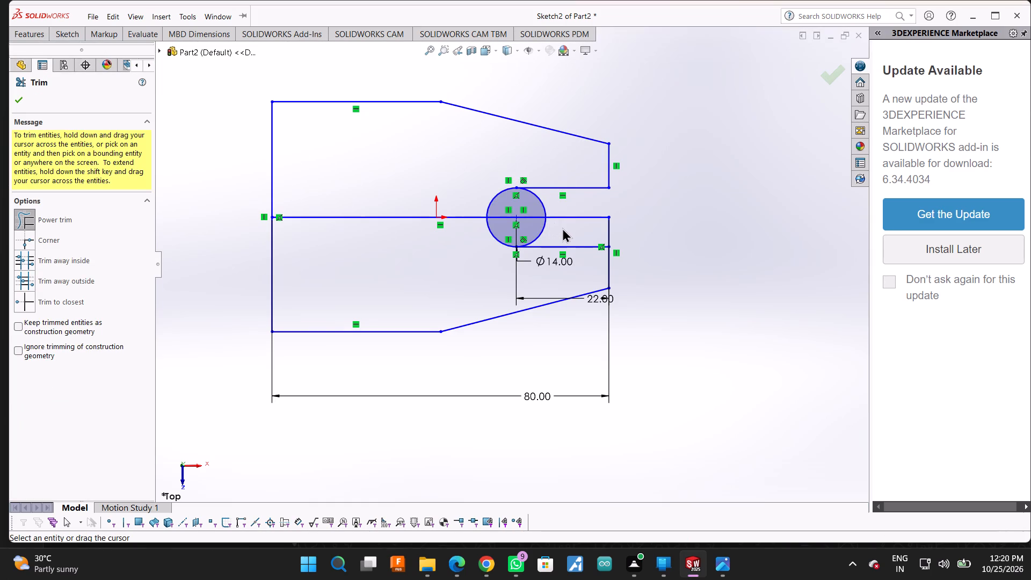
{"action": "left_click_drag", "start_coordinate": [562, 228], "coordinate": [563, 228]}
{"action": "left_click_drag", "start_coordinate": [563, 228], "coordinate": [591, 219]}
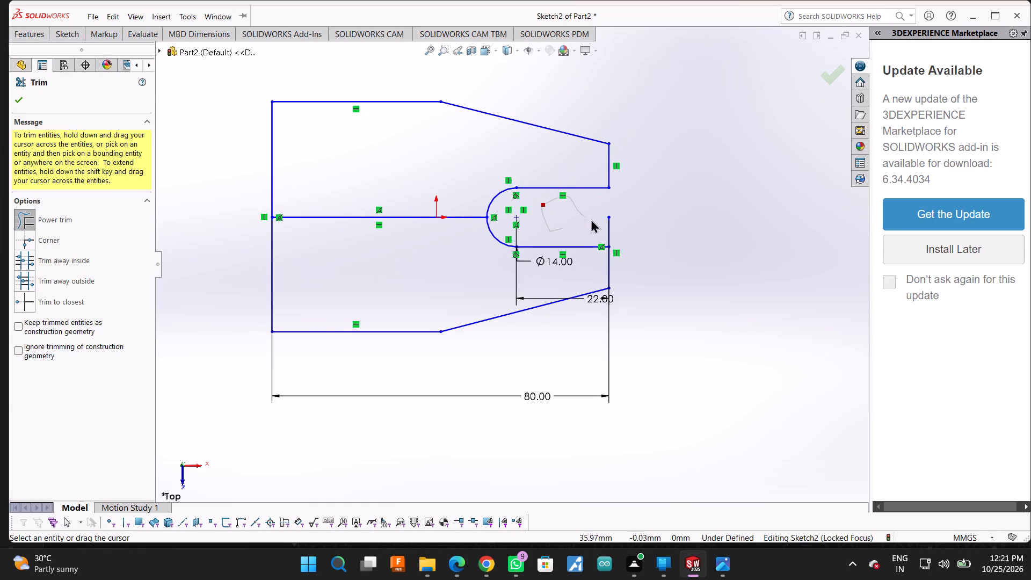
{"action": "left_click_drag", "start_coordinate": [591, 219], "coordinate": [598, 226]}
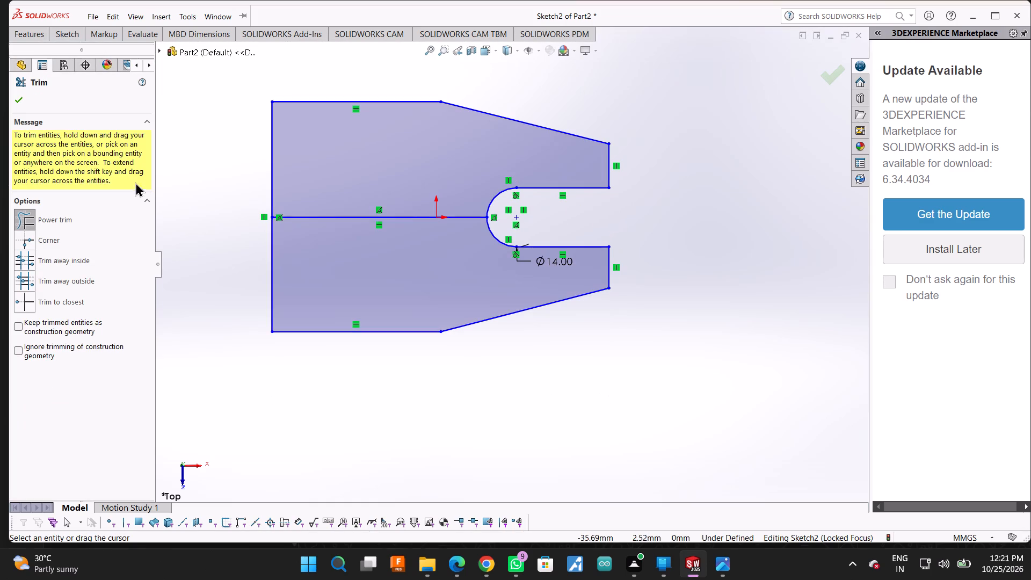
{"action": "left_click_drag", "start_coordinate": [348, 178], "coordinate": [360, 236]}
{"action": "left_click", "coordinate": [361, 234]}
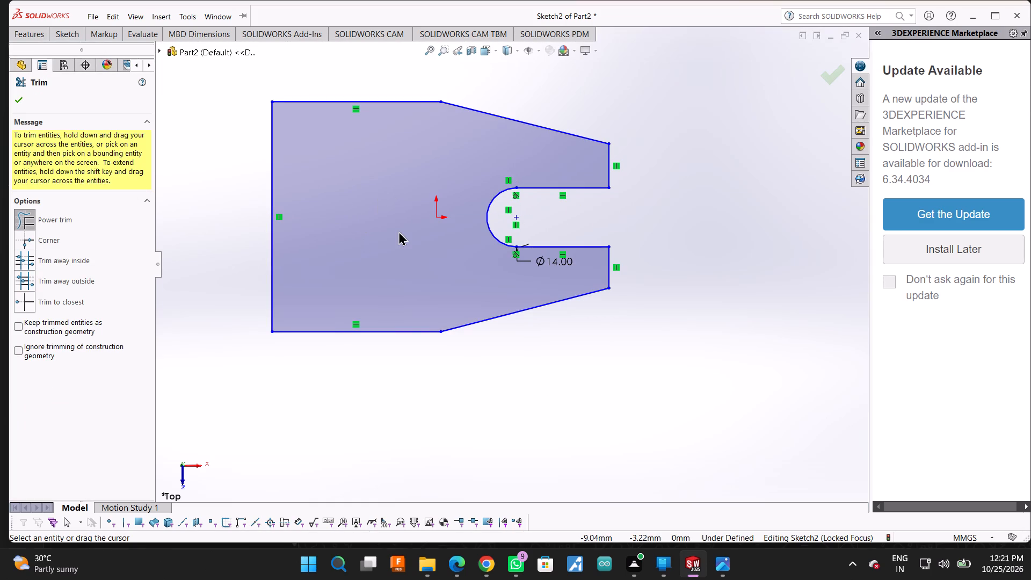
Dimension the profile's left vertical edge as 46 mm.
{"action": "left_click", "coordinate": [66, 38]}
{"action": "left_click", "coordinate": [50, 49]}
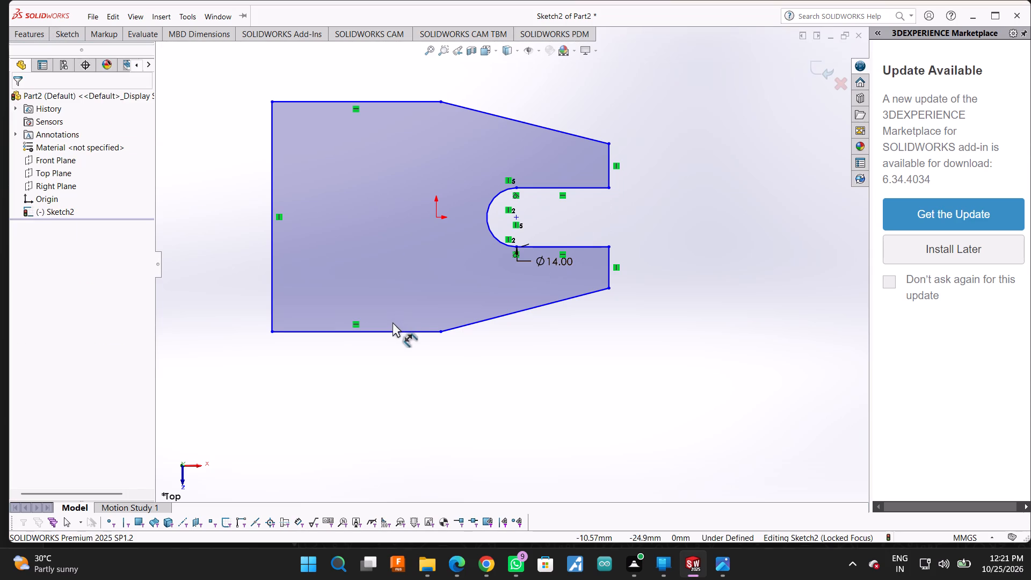
{"action": "left_click", "coordinate": [271, 219]}
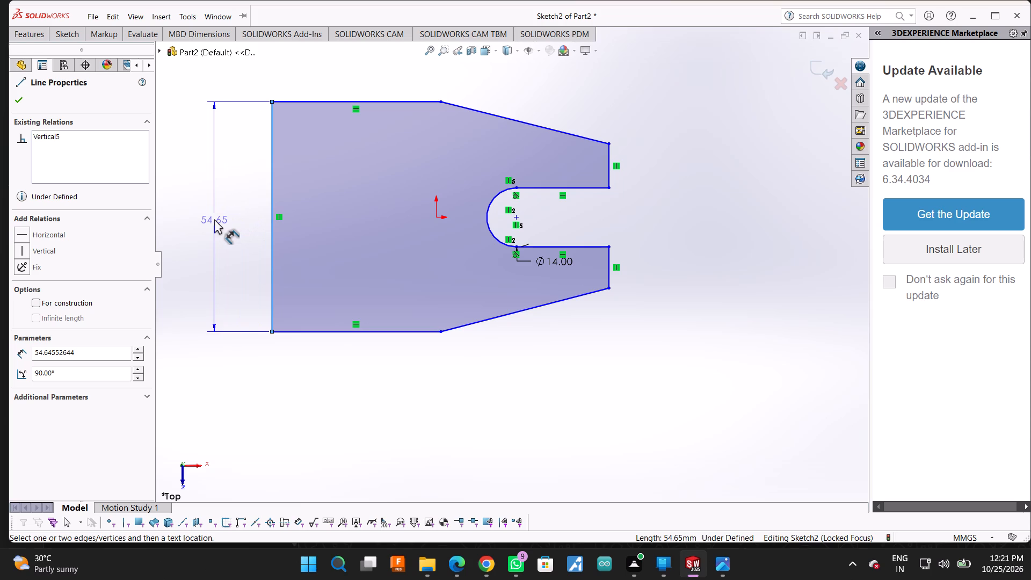
{"action": "left_click", "coordinate": [213, 219]}
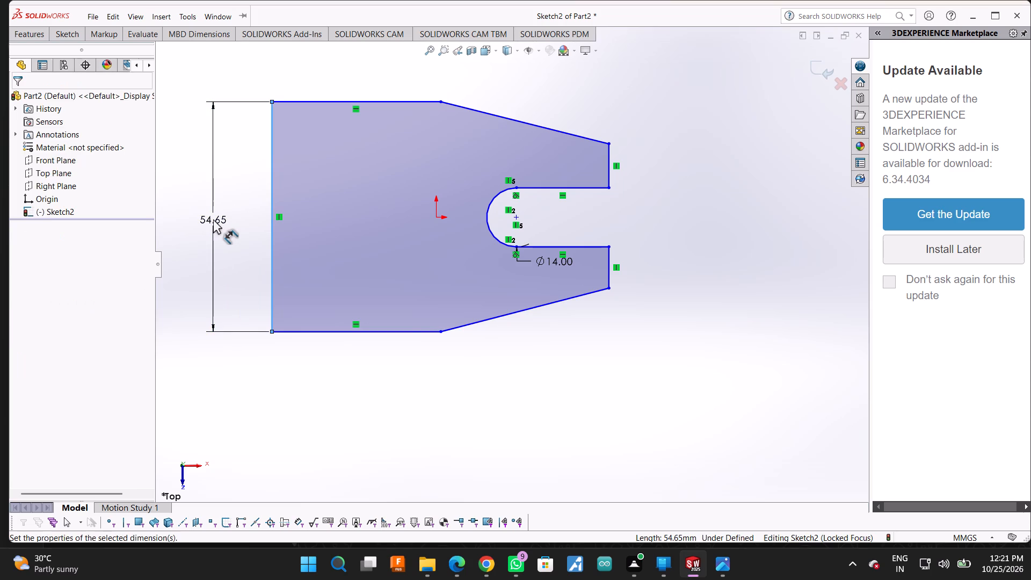
{"action": "type", "text": "46"}
{"action": "key", "text": "Return"}
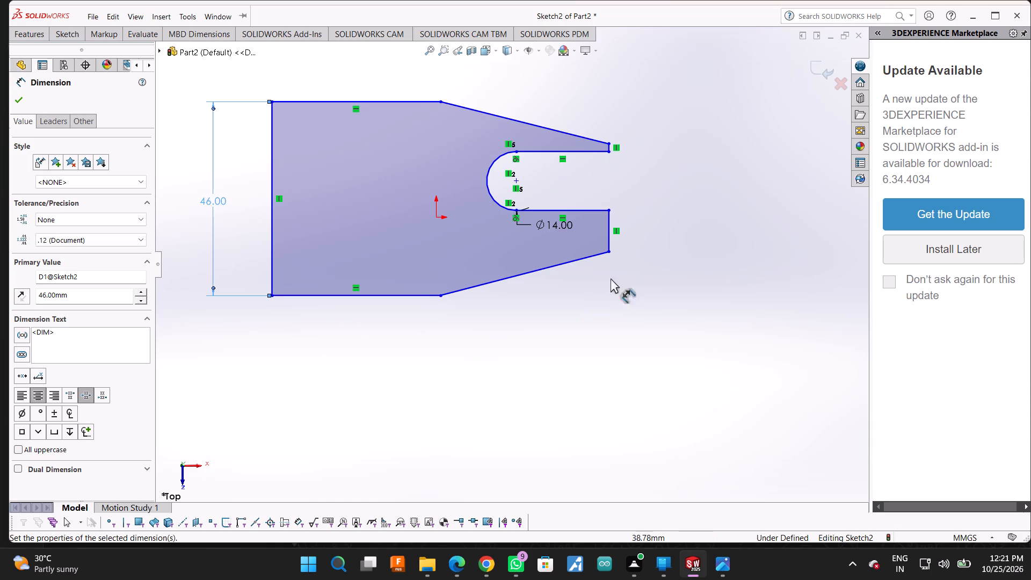
Dimension the short right-hand vertical edge below the slot as 11 mm.
{"action": "left_click", "coordinate": [616, 232]}
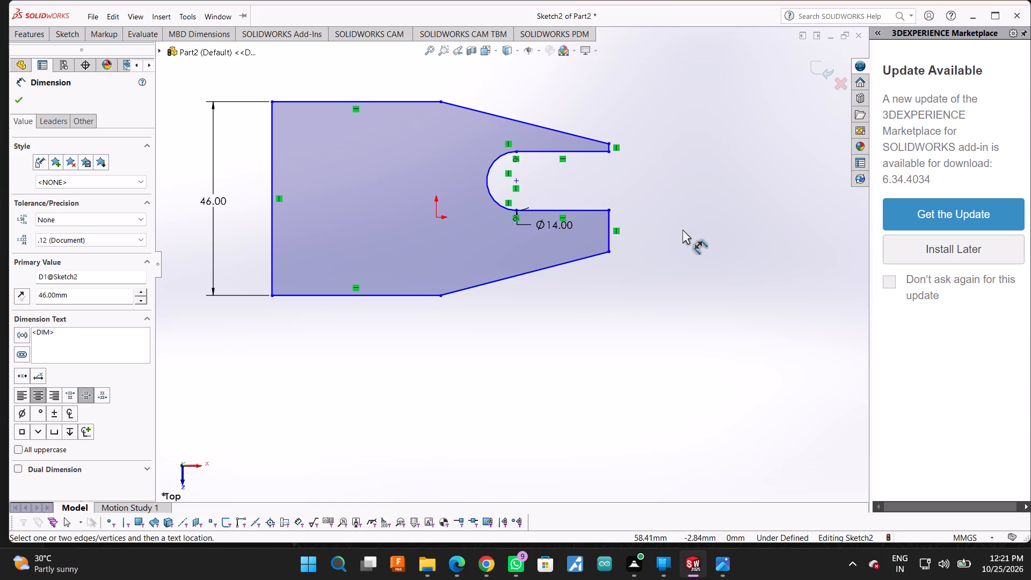
{"action": "left_click", "coordinate": [608, 223]}
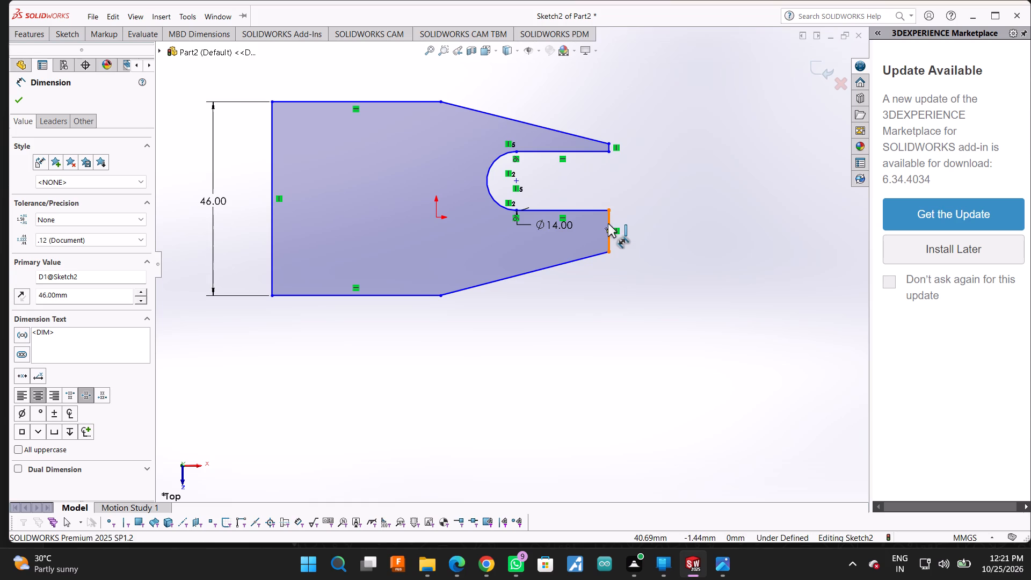
{"action": "left_click", "coordinate": [749, 221]}
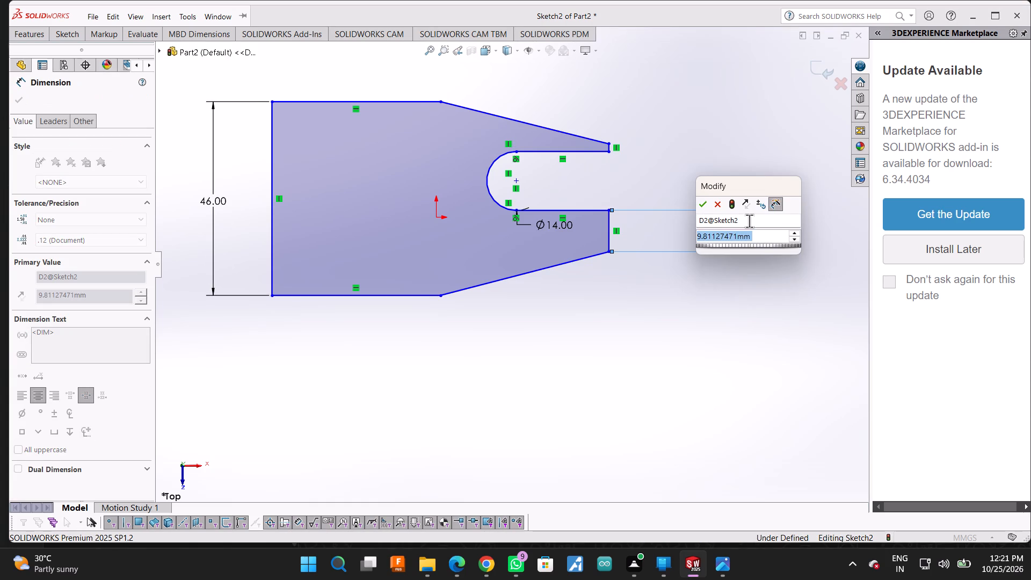
{"action": "type", "text": "11"}
{"action": "key", "text": "Return"}
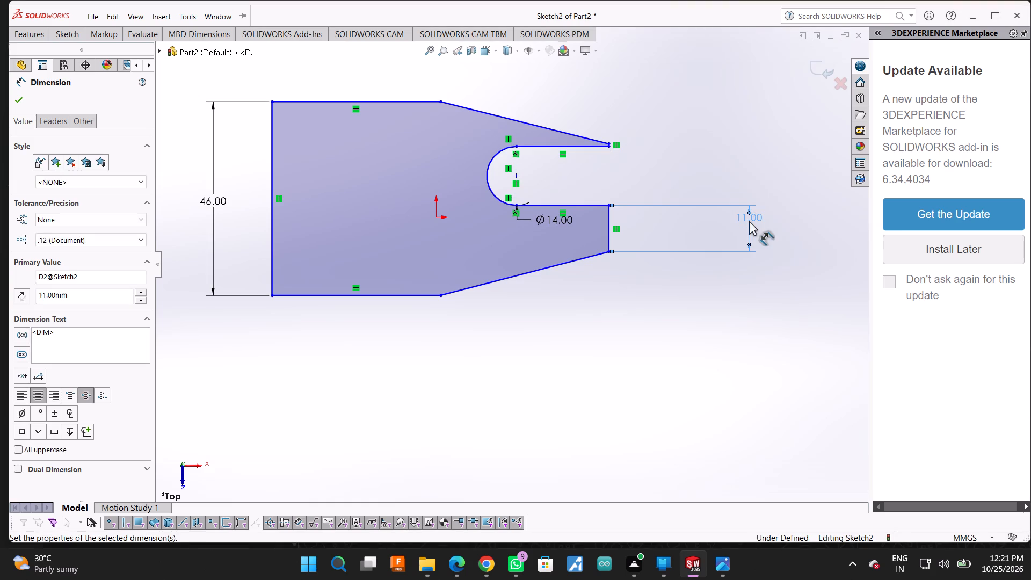
Dimension the short right-hand vertical edge above the slot as 6 mm.
{"action": "scroll", "coordinate": [636, 163], "scroll_direction": "down", "scroll_amount": 8}
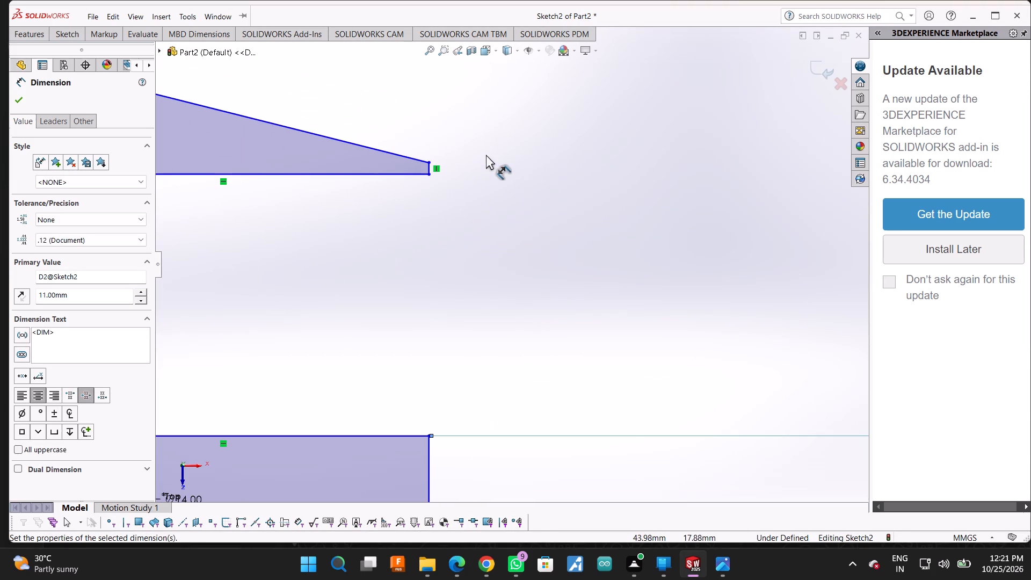
{"action": "left_click", "coordinate": [432, 166]}
{"action": "scroll", "coordinate": [595, 175], "scroll_direction": "up", "scroll_amount": 3}
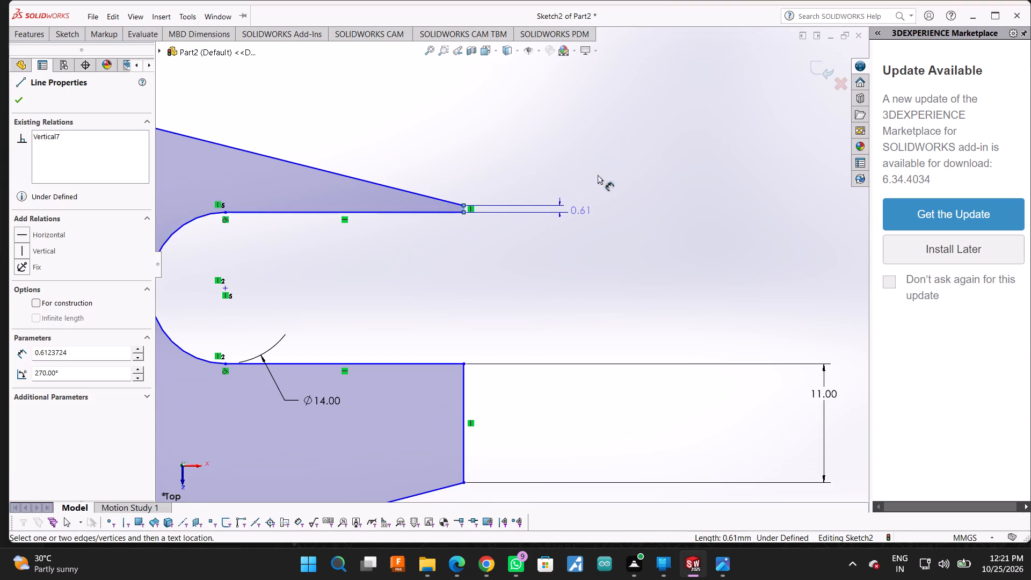
{"action": "left_click", "coordinate": [826, 221]}
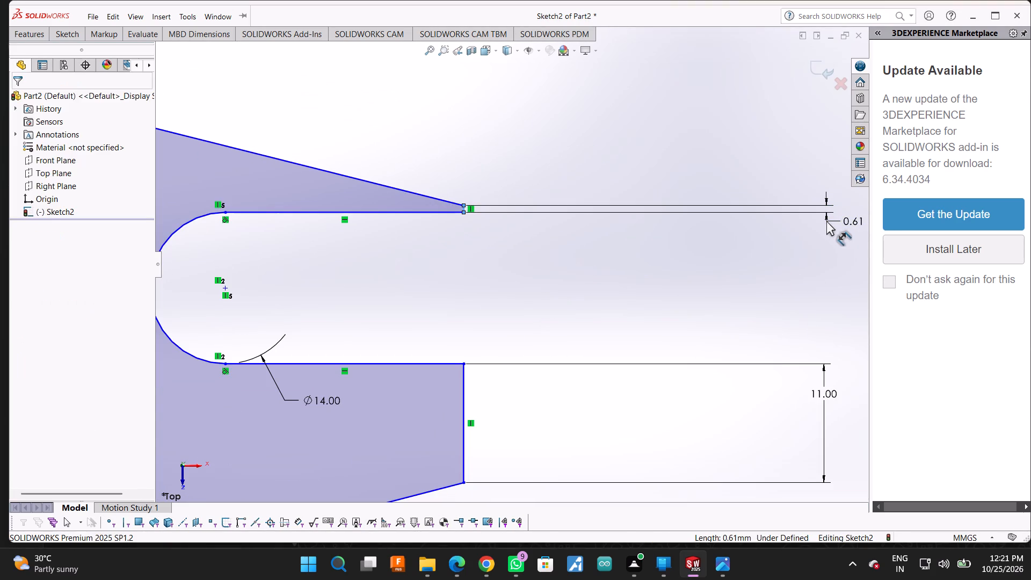
{"action": "key", "text": "6"}
{"action": "key", "text": "Return"}
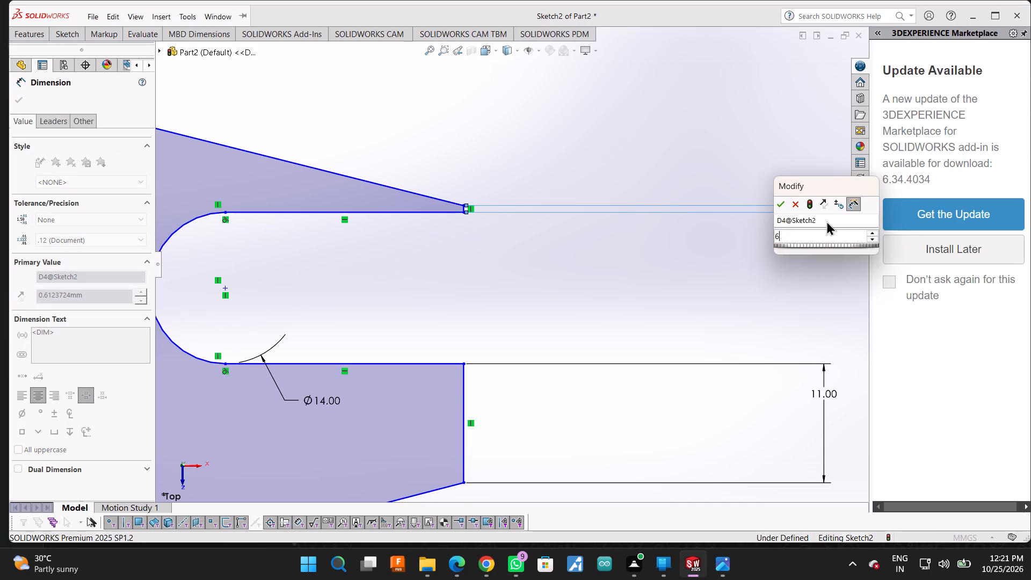
Dimension the vertical distance across the slot opening between the right endpoints of its upper and lower lines.
{"action": "scroll", "coordinate": [826, 221], "scroll_direction": "up", "scroll_amount": 3}
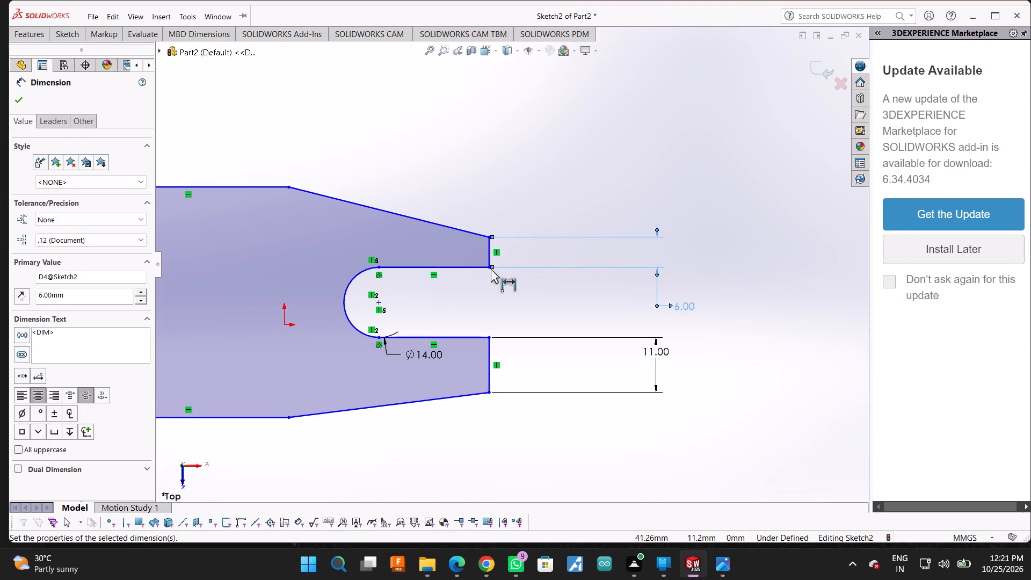
{"action": "left_click", "coordinate": [488, 269]}
{"action": "left_click", "coordinate": [489, 336]}
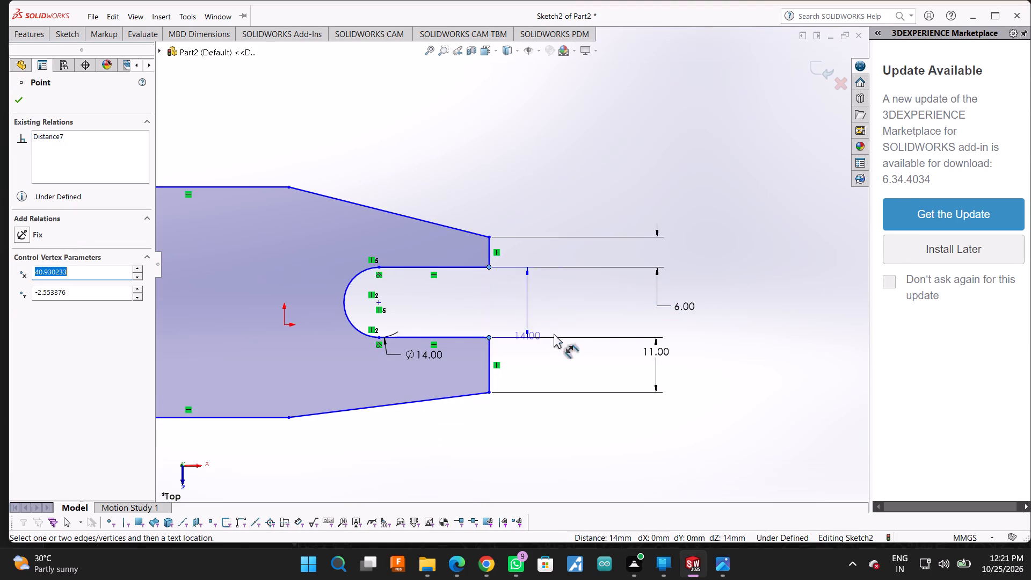
{"action": "left_click", "coordinate": [640, 317]}
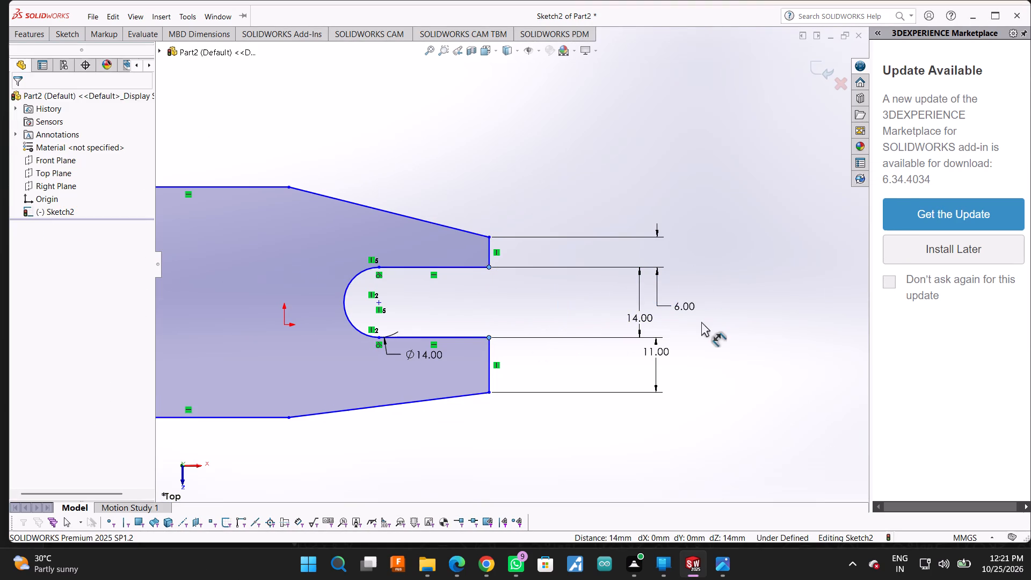
{"action": "left_click", "coordinate": [594, 300]}
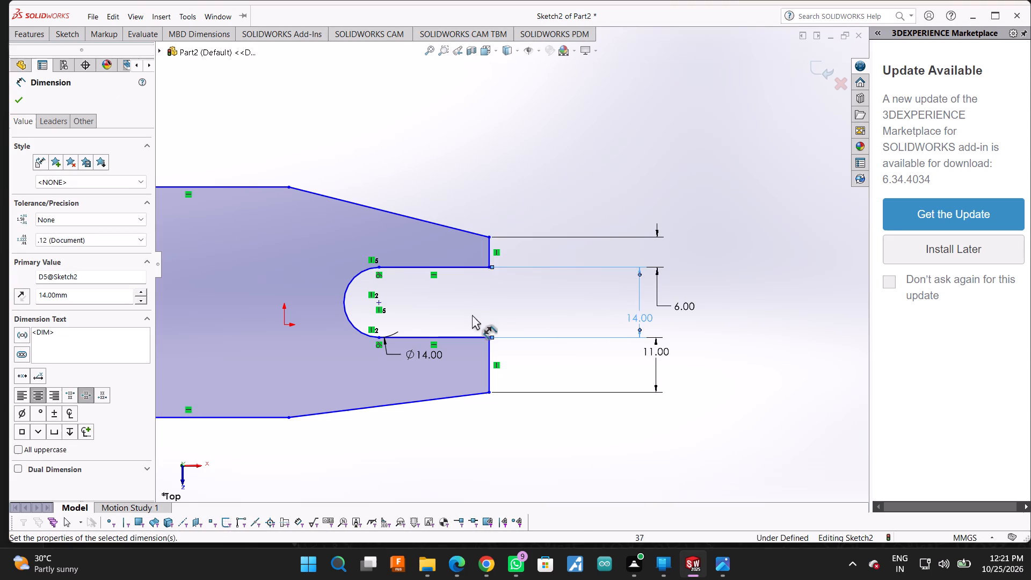
{"action": "scroll", "coordinate": [578, 347], "scroll_direction": "up", "scroll_amount": 1}
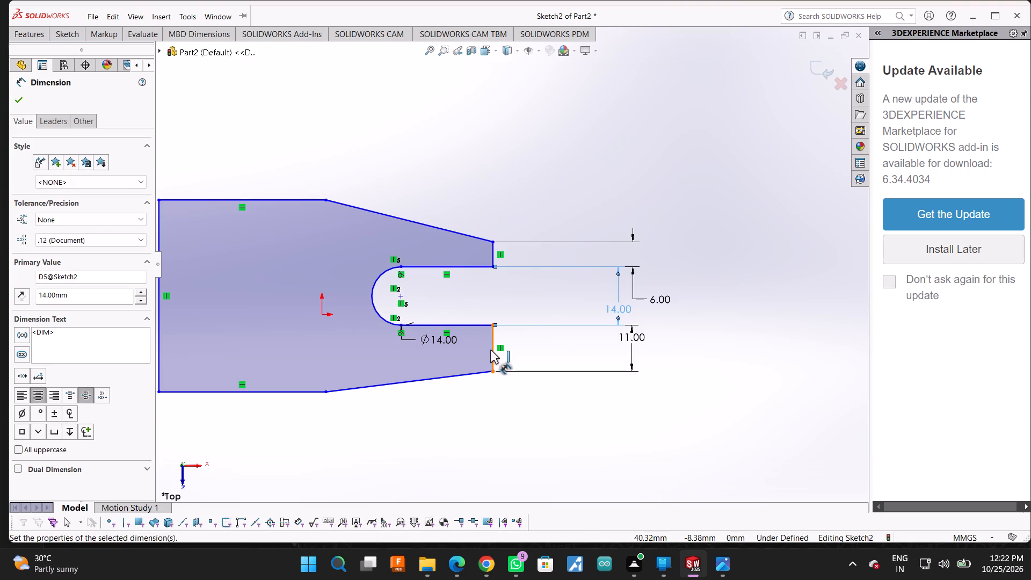
Set the length of the short right-hand vertical edge above the slot to 11 mm.
{"action": "left_click", "coordinate": [629, 360]}
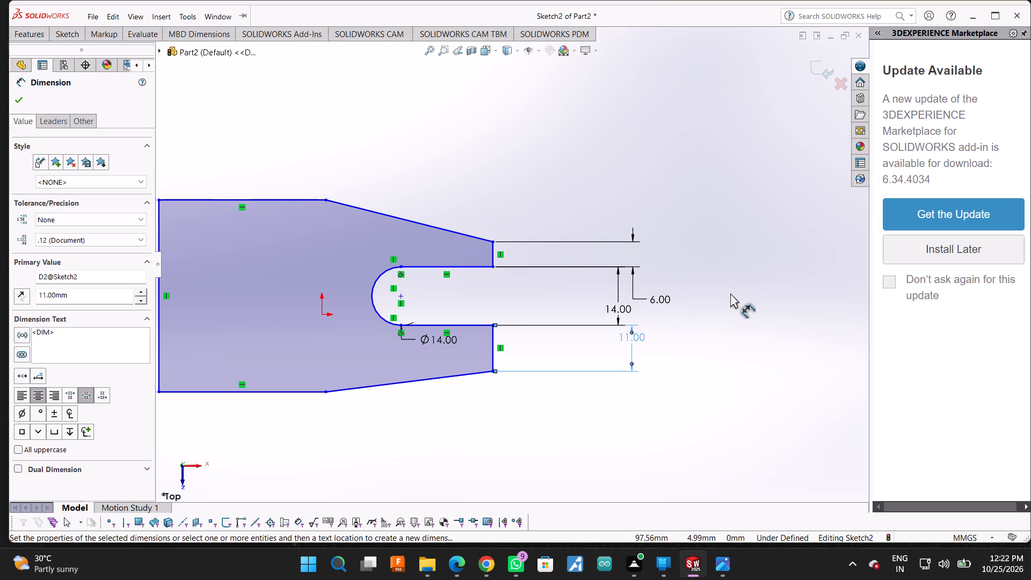
{"action": "left_click", "coordinate": [663, 302]}
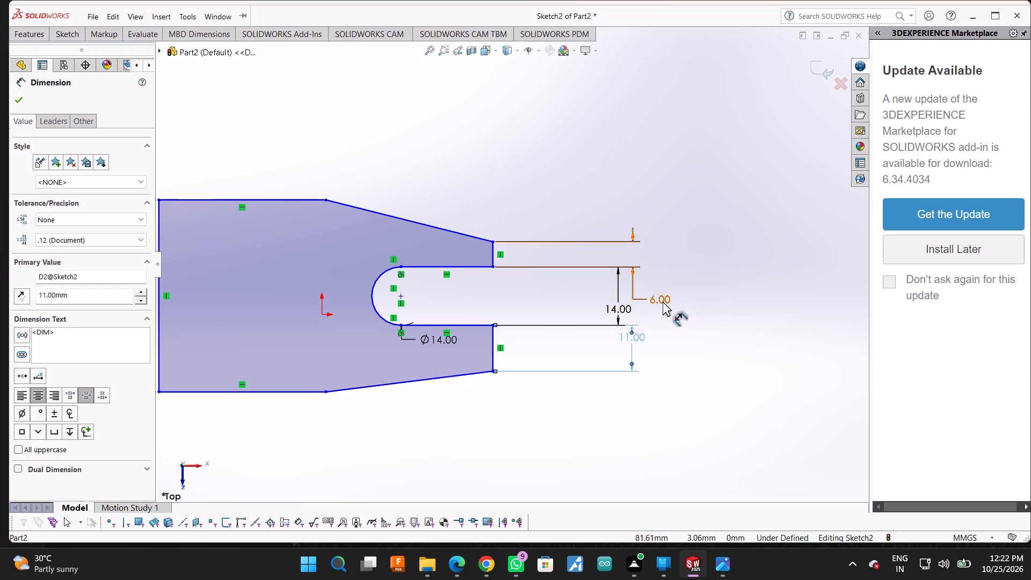
{"action": "left_click", "coordinate": [659, 299]}
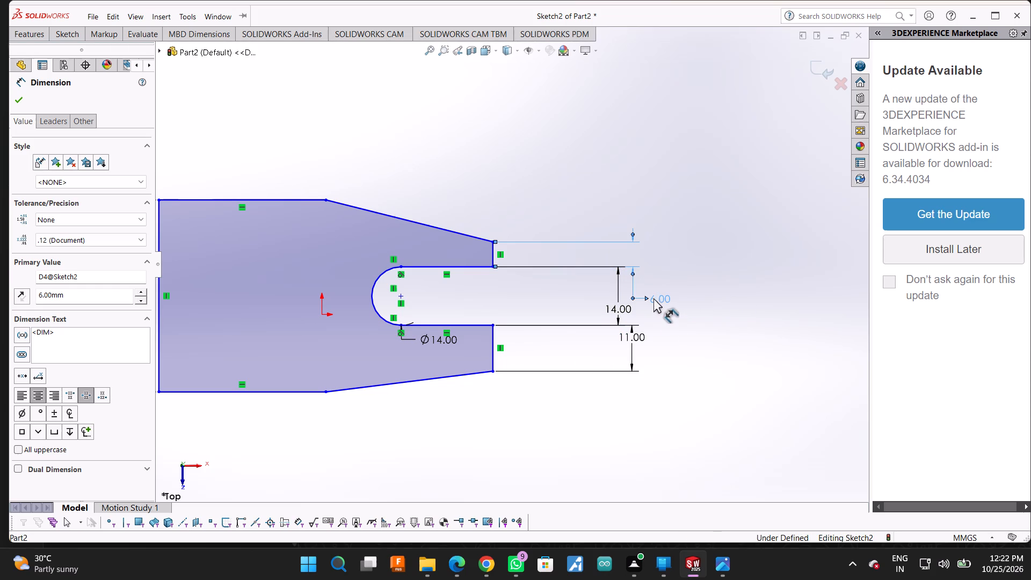
{"action": "left_click", "coordinate": [653, 298]}
{"action": "left_click_drag", "start_coordinate": [52, 296], "coordinate": [52, 296]}
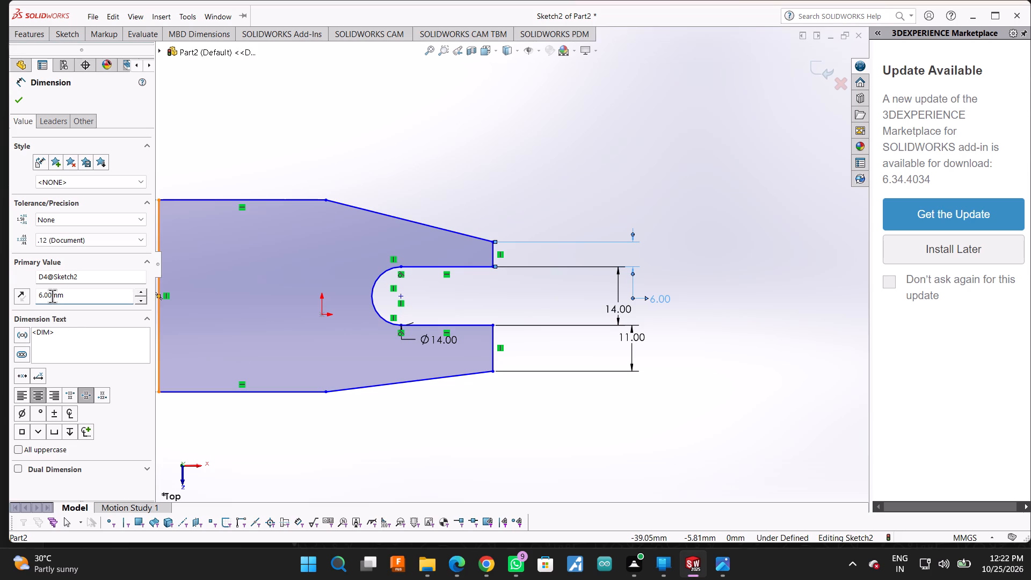
{"action": "left_click_drag", "start_coordinate": [52, 296], "coordinate": [32, 299]}
{"action": "type", "text": "11"}
{"action": "key", "text": "Return"}
{"action": "left_click", "coordinate": [708, 190]}
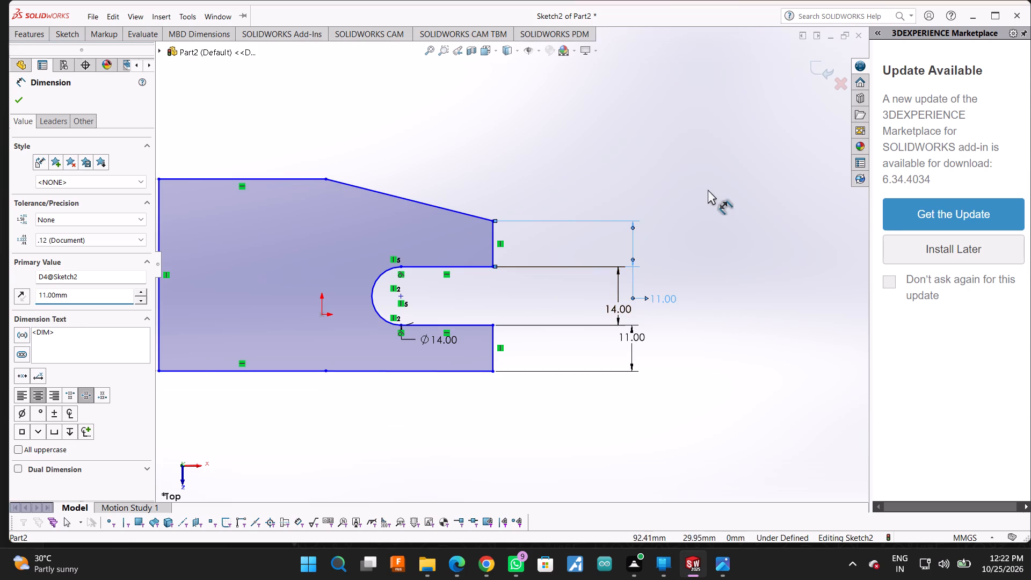
Power-trim the upper and lower outline lines connecting the left vertical edge to the two short right-hand edges, including the sloped line.
{"action": "scroll", "coordinate": [620, 305], "scroll_direction": "up", "scroll_amount": 2}
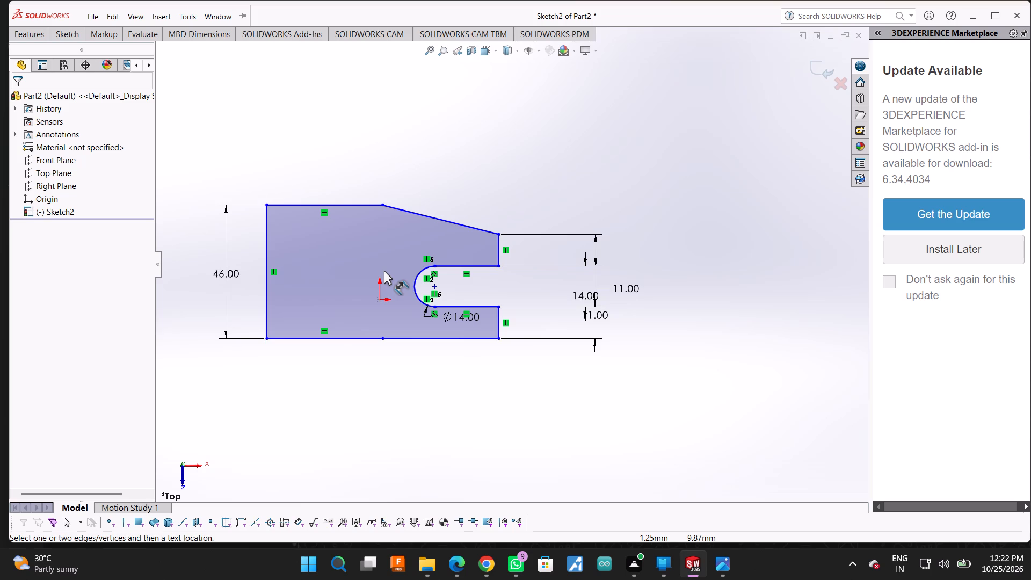
{"action": "left_click", "coordinate": [72, 19]}
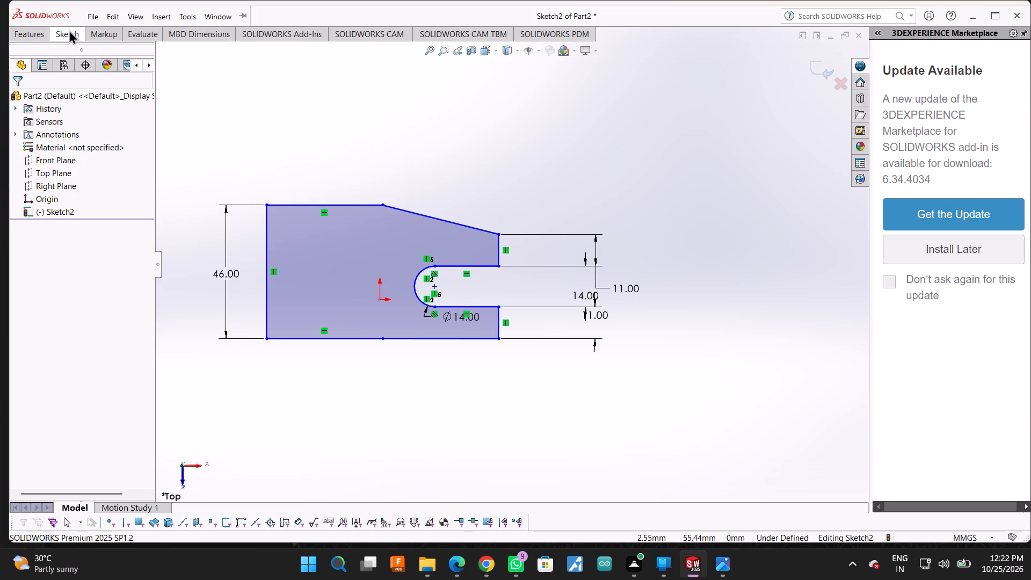
{"action": "left_click", "coordinate": [68, 31]}
{"action": "left_click", "coordinate": [170, 56]}
{"action": "left_click_drag", "start_coordinate": [465, 185], "coordinate": [391, 209]}
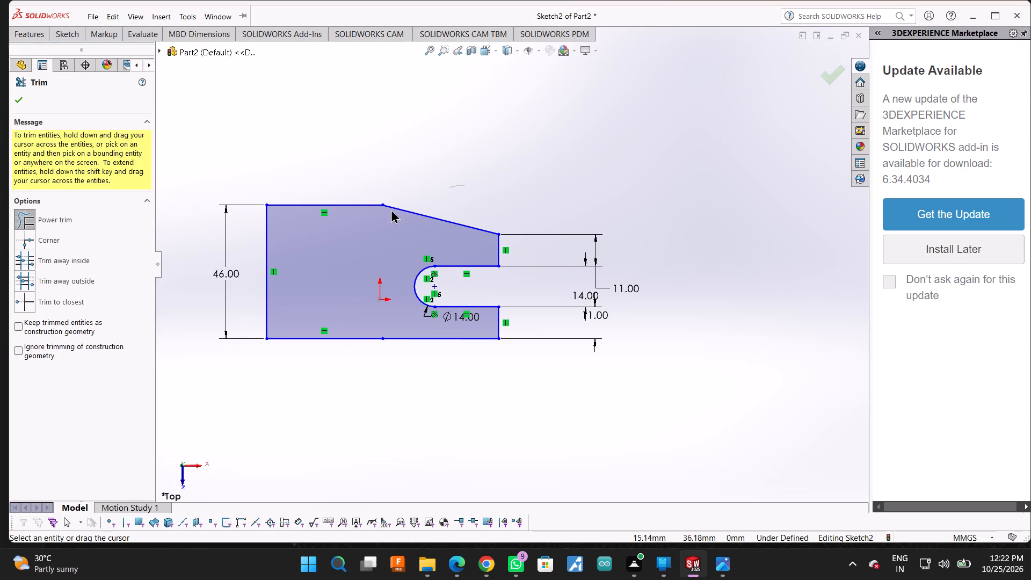
{"action": "left_click_drag", "start_coordinate": [391, 209], "coordinate": [311, 195]}
{"action": "left_click_drag", "start_coordinate": [315, 296], "coordinate": [439, 328]}
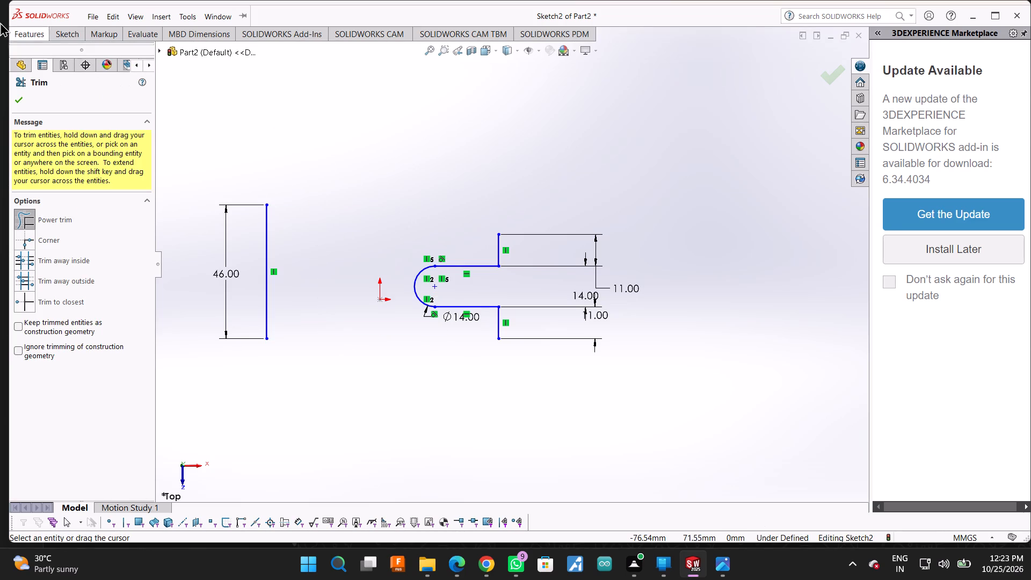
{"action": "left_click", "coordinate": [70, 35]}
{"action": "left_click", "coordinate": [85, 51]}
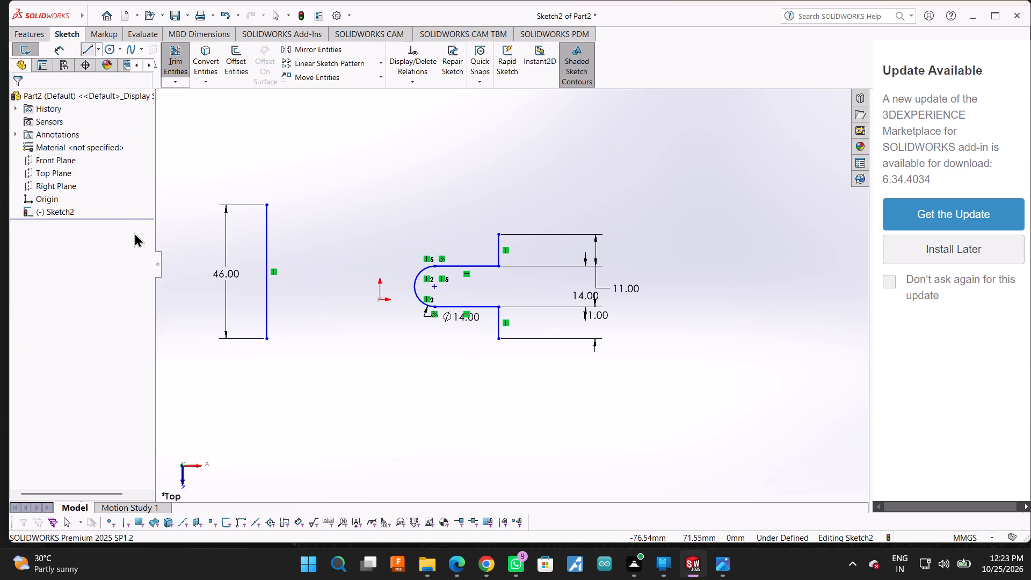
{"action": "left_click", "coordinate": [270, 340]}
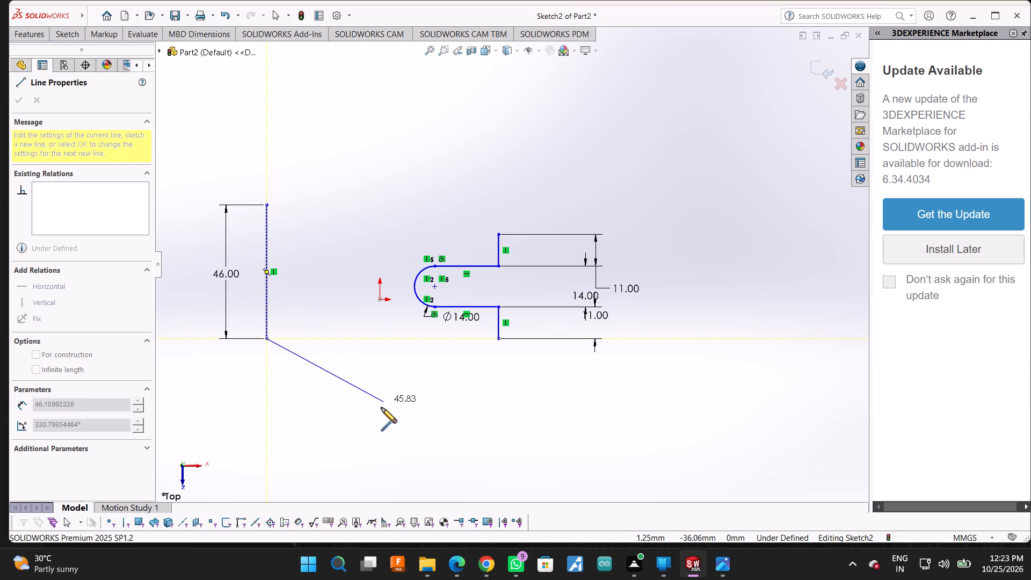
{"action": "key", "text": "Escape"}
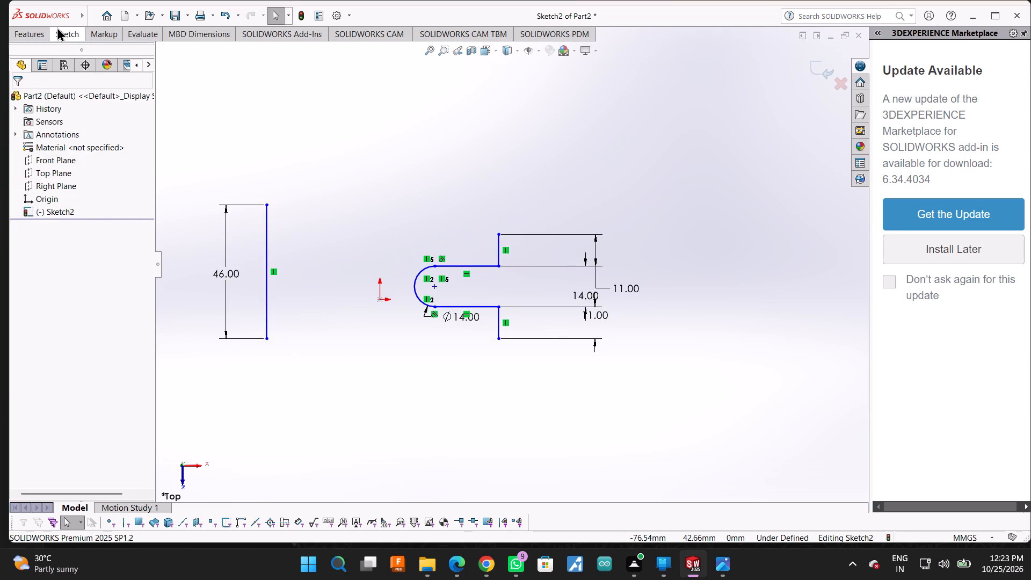
Sketch a line from the midpoint of the left vertical edge across to the slot's open end.
{"action": "left_click", "coordinate": [58, 28]}
{"action": "left_click", "coordinate": [82, 44]}
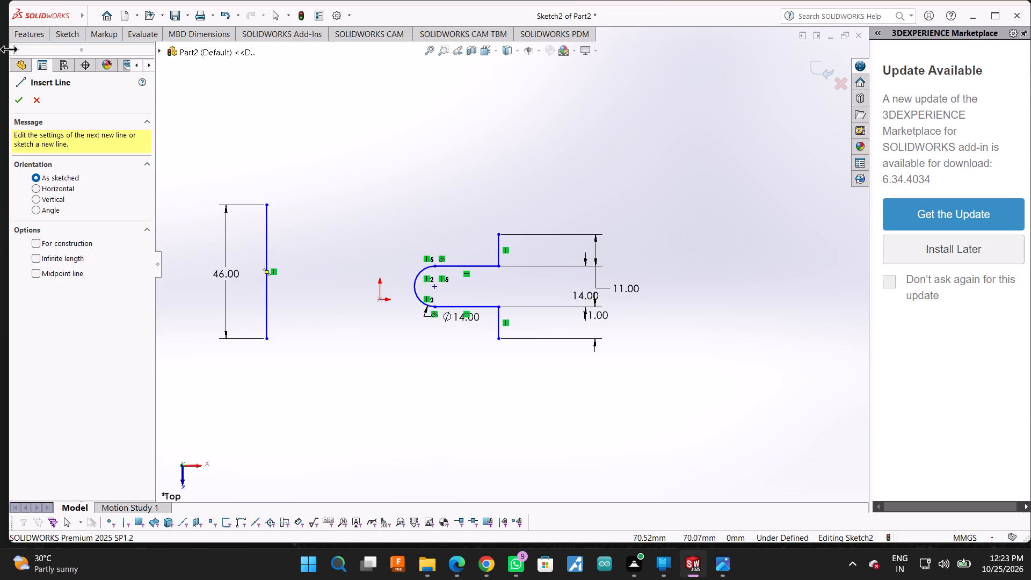
{"action": "left_click", "coordinate": [266, 271]}
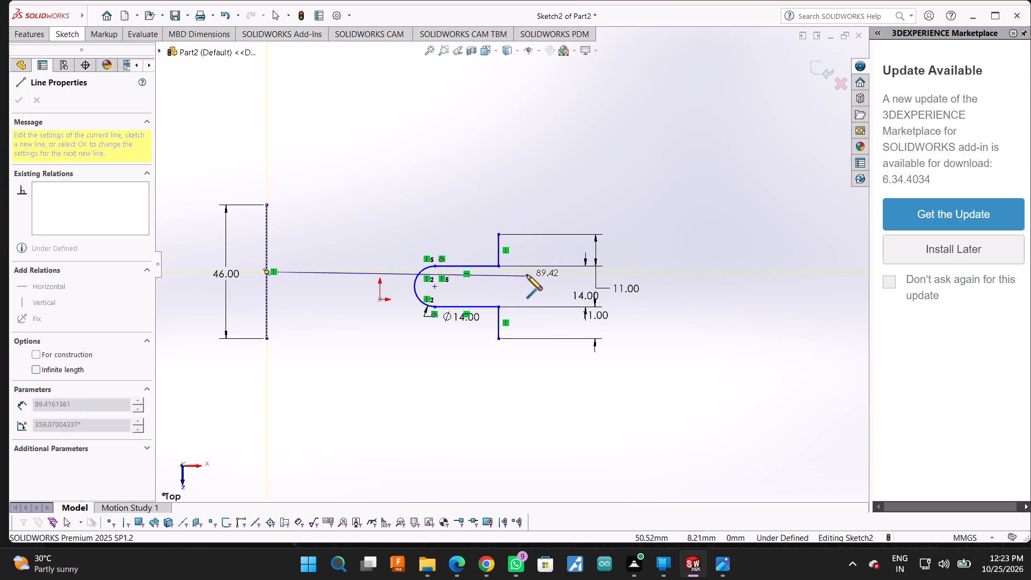
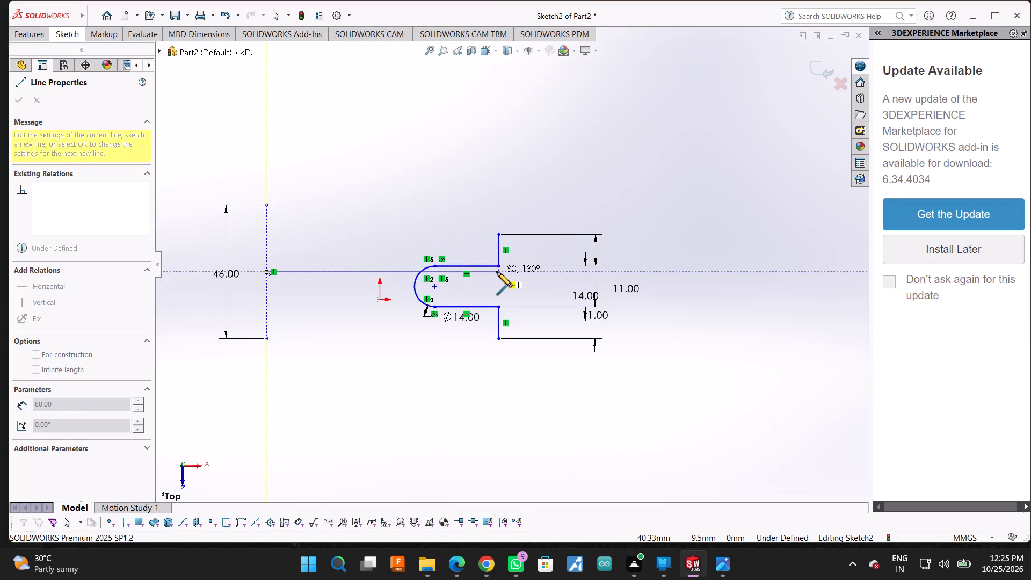
End the horizontal line from the left vertical edge's midpoint at the slot's open end, about 80 mm long.
{"action": "key", "text": "5"}
{"action": "key", "text": "BackSpace"}
{"action": "type", "text": "82"}
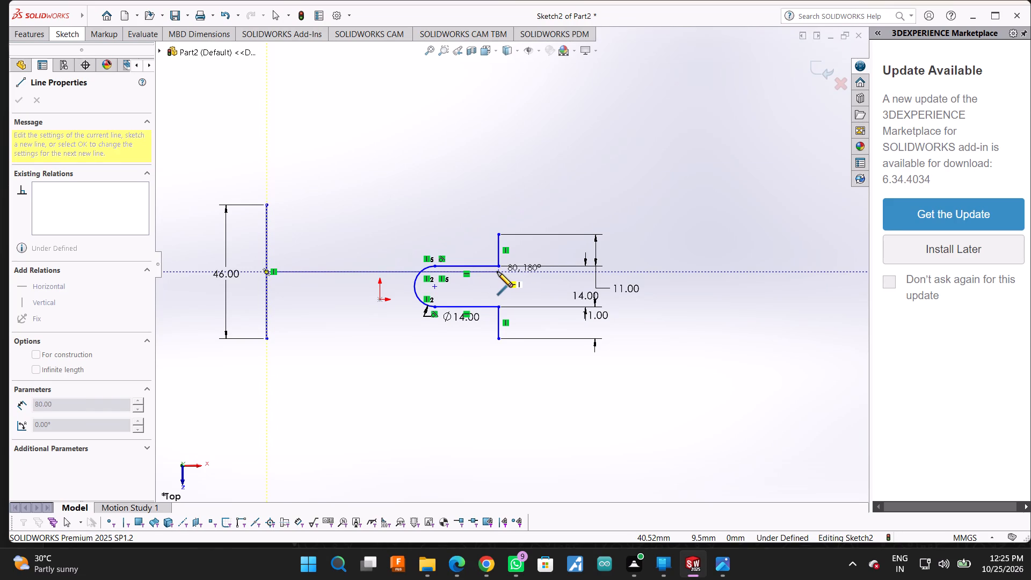
{"action": "left_click", "coordinate": [497, 272]}
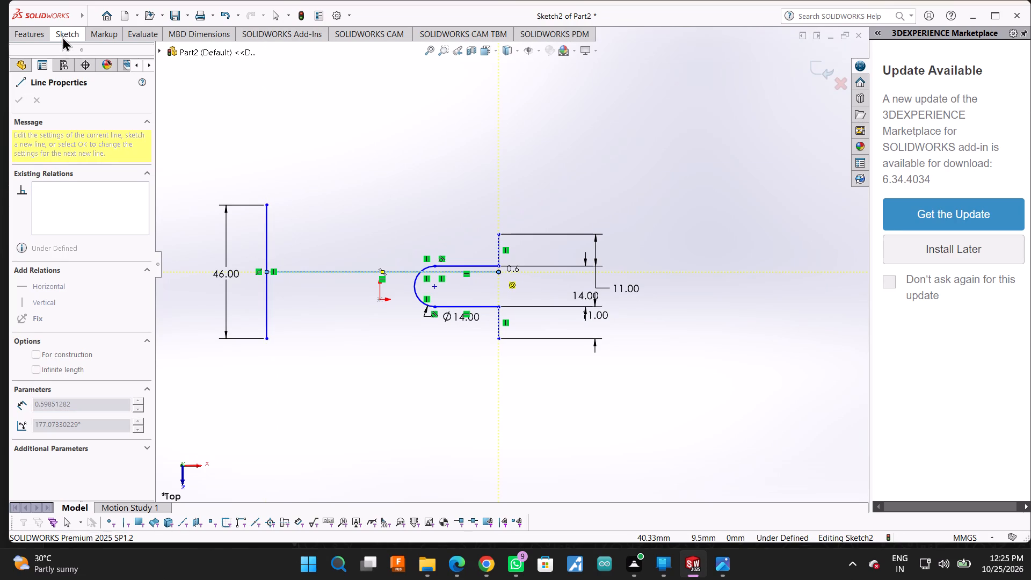
Dimension the horizontal line from the left vertical edge's midpoint below the profile and set its length to 82-18, i.e. 64 mm.
{"action": "left_click", "coordinate": [62, 37]}
{"action": "left_click", "coordinate": [64, 48]}
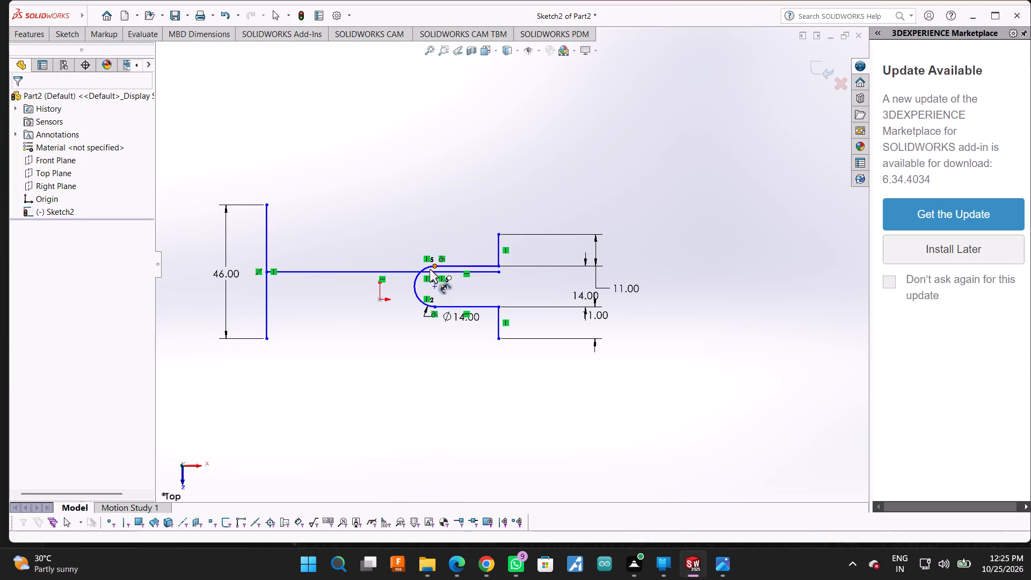
{"action": "left_click", "coordinate": [357, 272]}
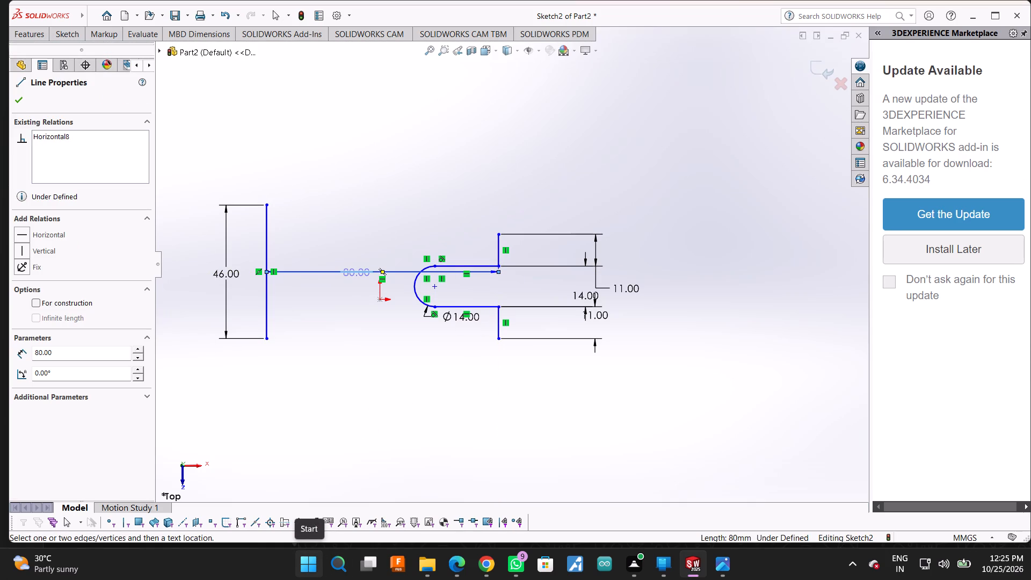
{"action": "left_click", "coordinate": [449, 421]}
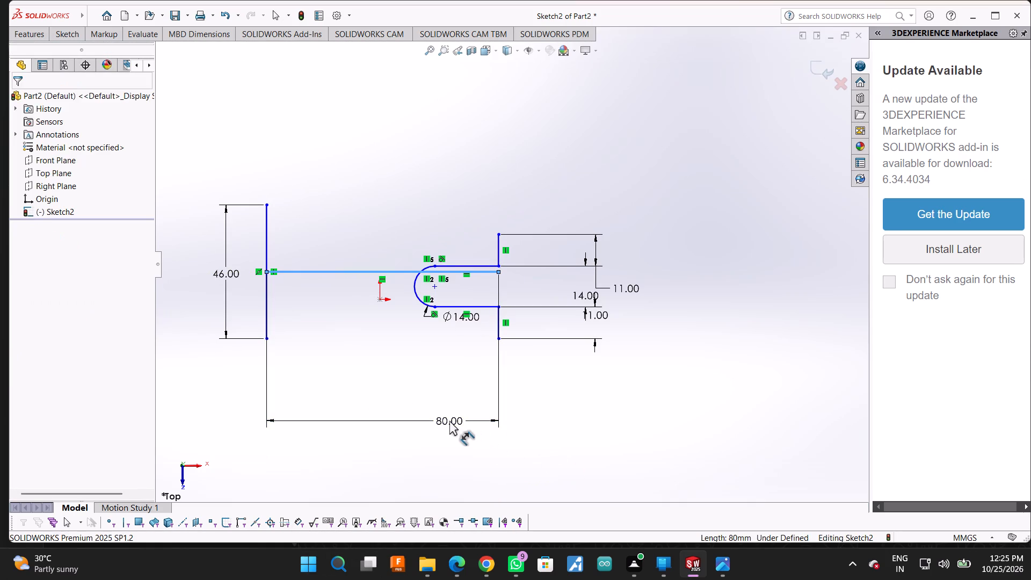
{"action": "type", "text": "82"}
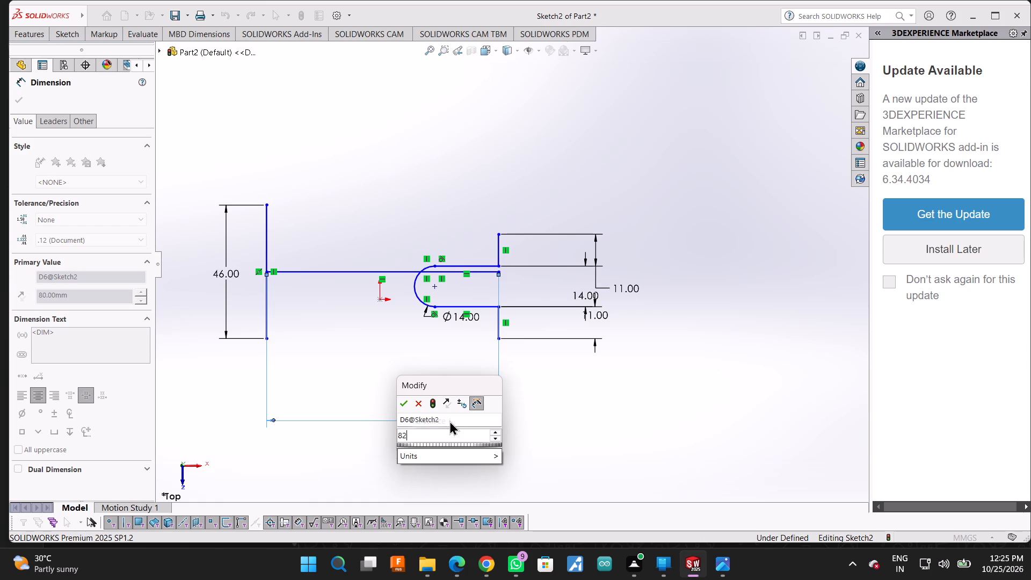
{"action": "key", "text": "minus"}
{"action": "type", "text": "18"}
{"action": "key", "text": "Return"}
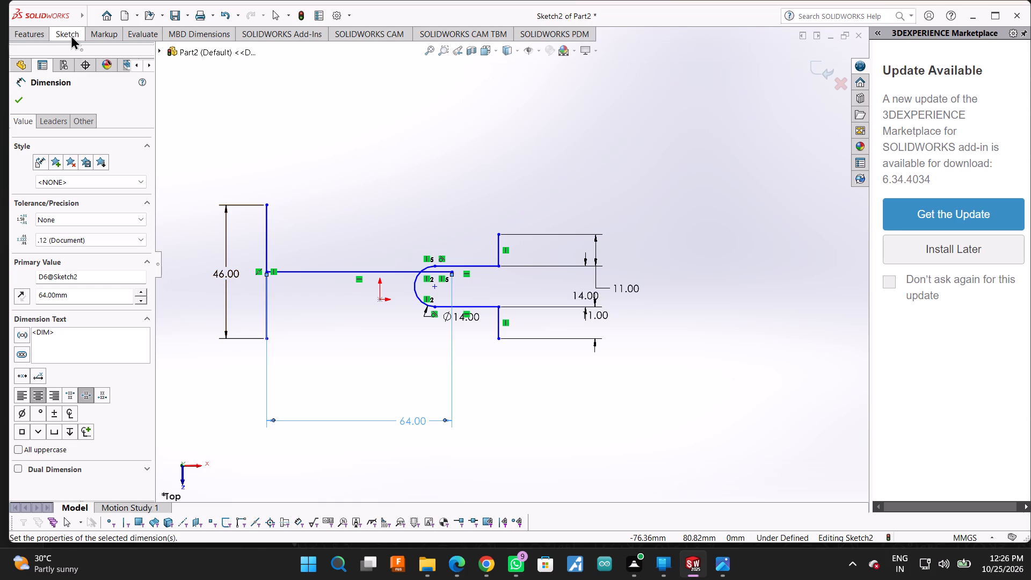
{"action": "left_click", "coordinate": [9, 105]}
{"action": "left_click", "coordinate": [16, 104]}
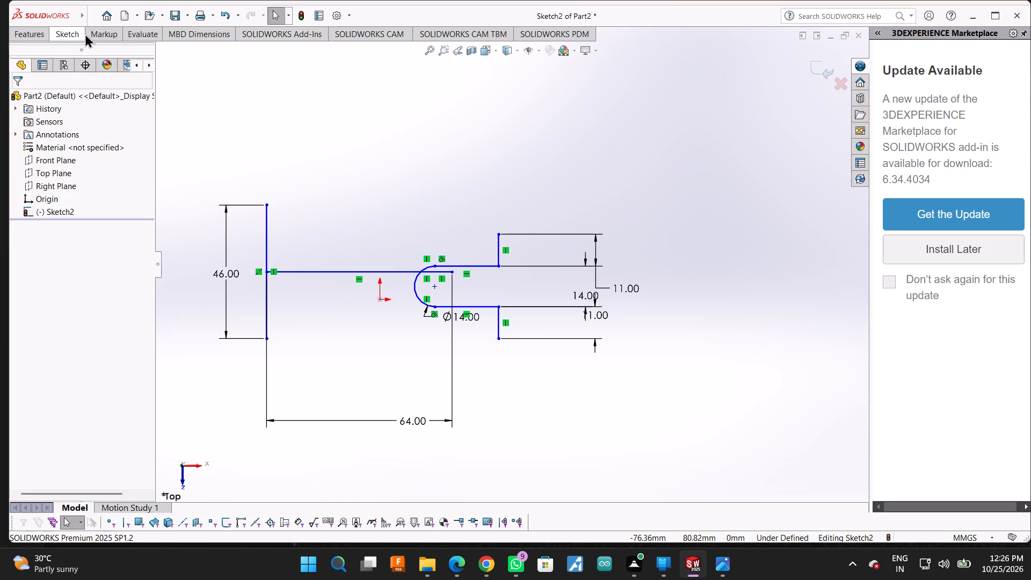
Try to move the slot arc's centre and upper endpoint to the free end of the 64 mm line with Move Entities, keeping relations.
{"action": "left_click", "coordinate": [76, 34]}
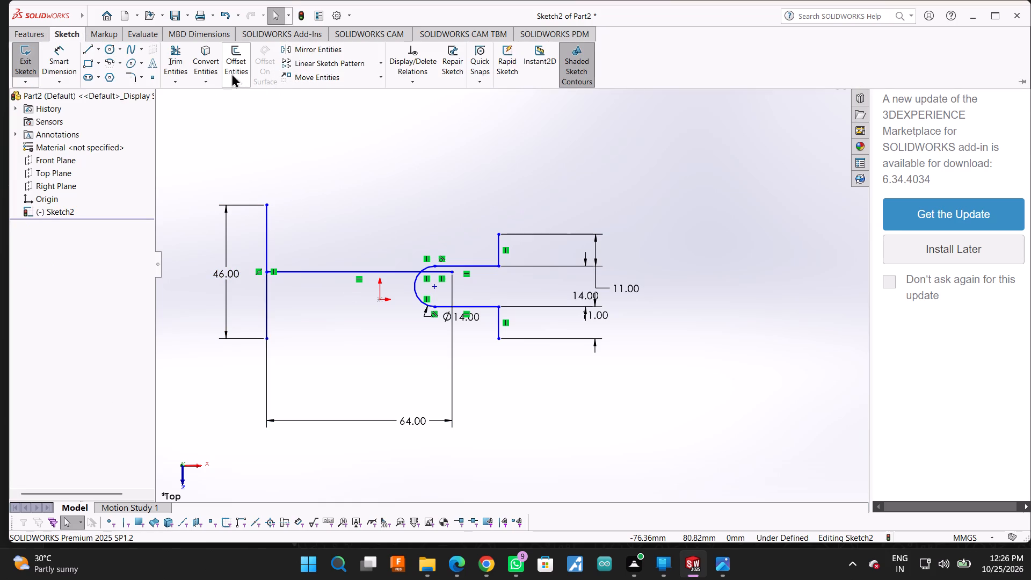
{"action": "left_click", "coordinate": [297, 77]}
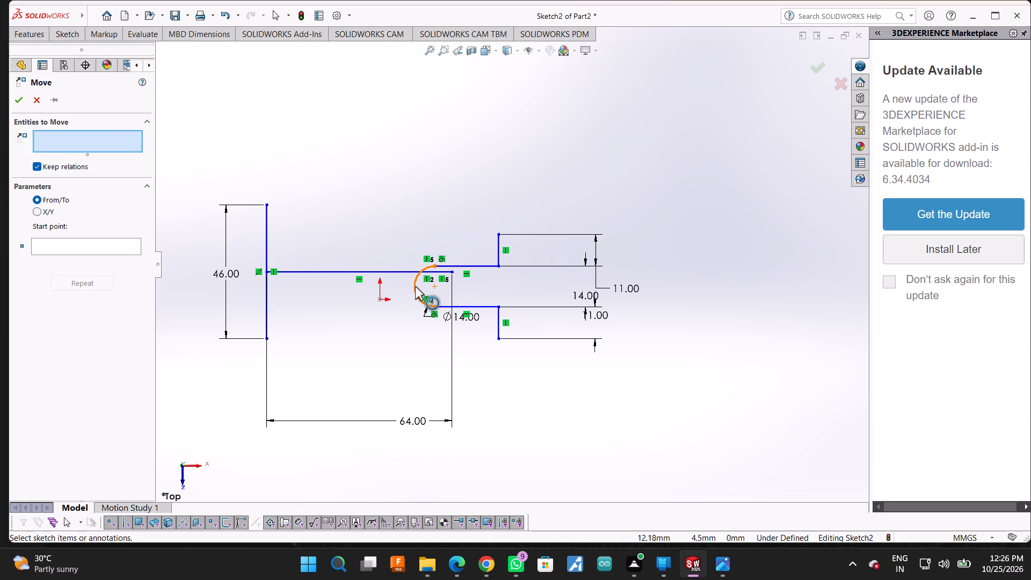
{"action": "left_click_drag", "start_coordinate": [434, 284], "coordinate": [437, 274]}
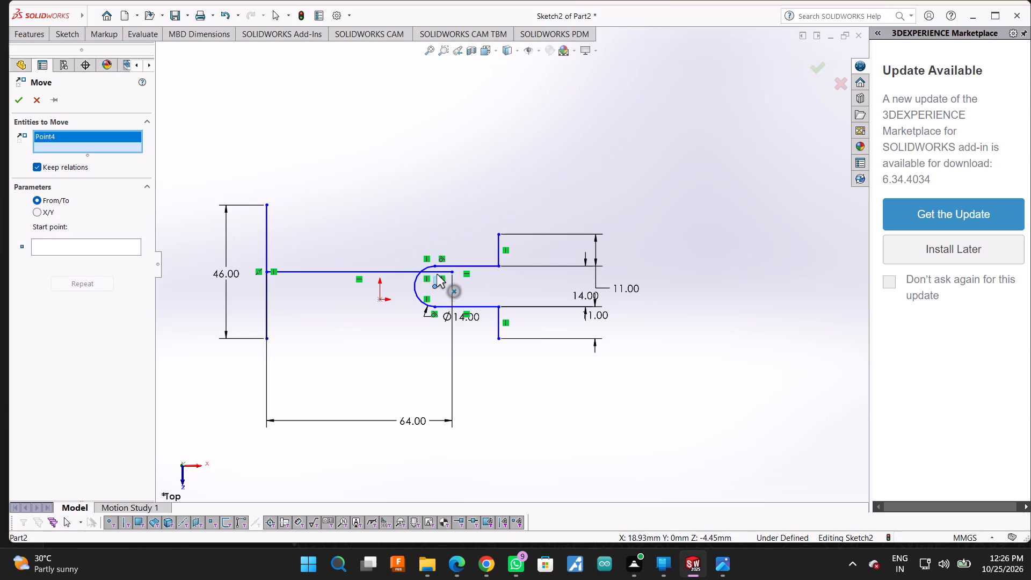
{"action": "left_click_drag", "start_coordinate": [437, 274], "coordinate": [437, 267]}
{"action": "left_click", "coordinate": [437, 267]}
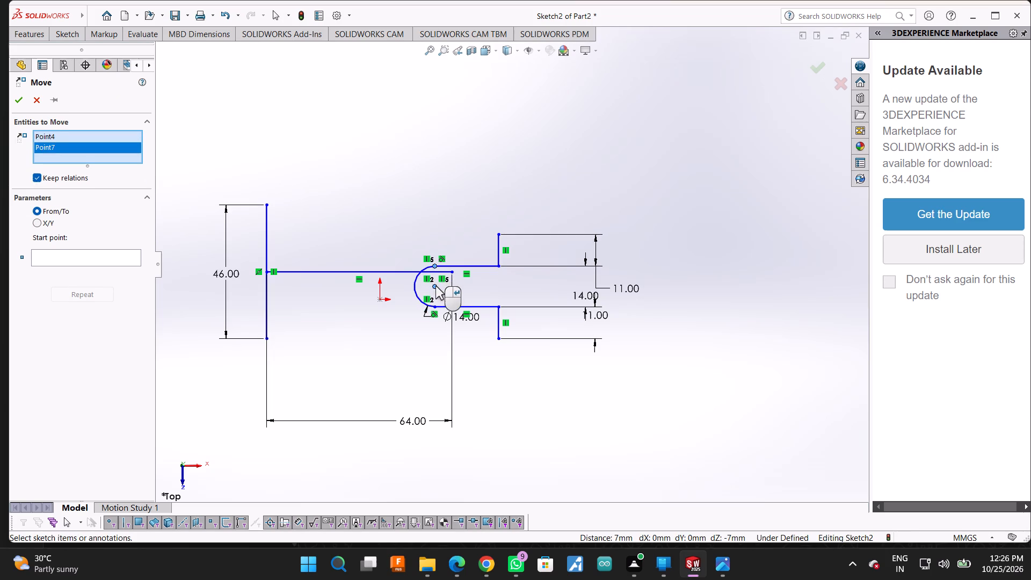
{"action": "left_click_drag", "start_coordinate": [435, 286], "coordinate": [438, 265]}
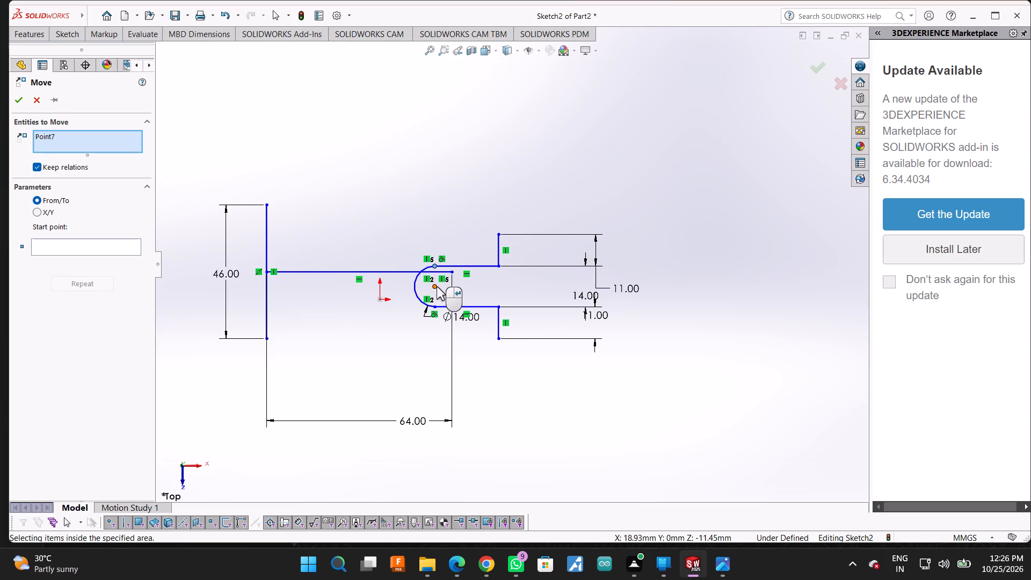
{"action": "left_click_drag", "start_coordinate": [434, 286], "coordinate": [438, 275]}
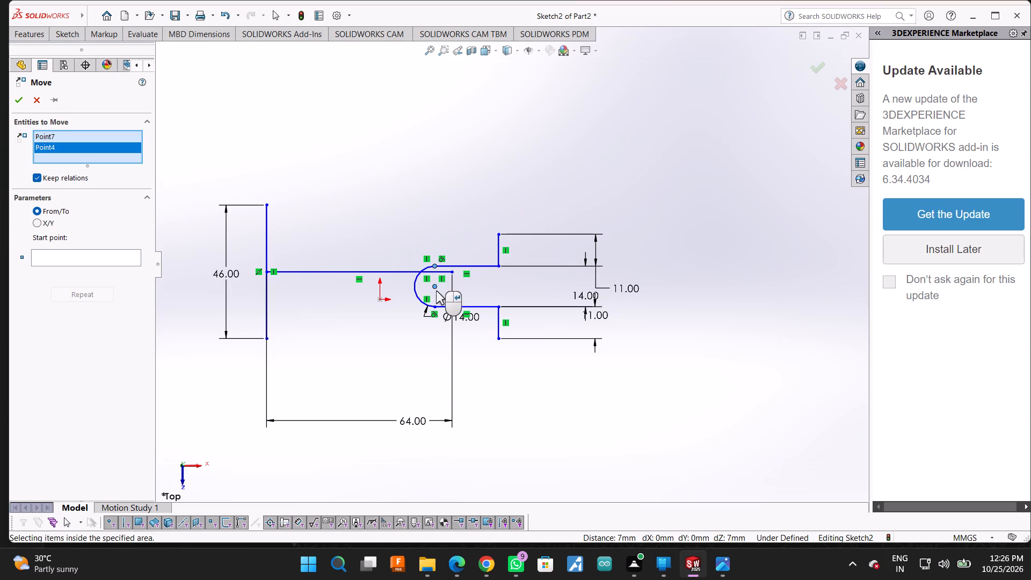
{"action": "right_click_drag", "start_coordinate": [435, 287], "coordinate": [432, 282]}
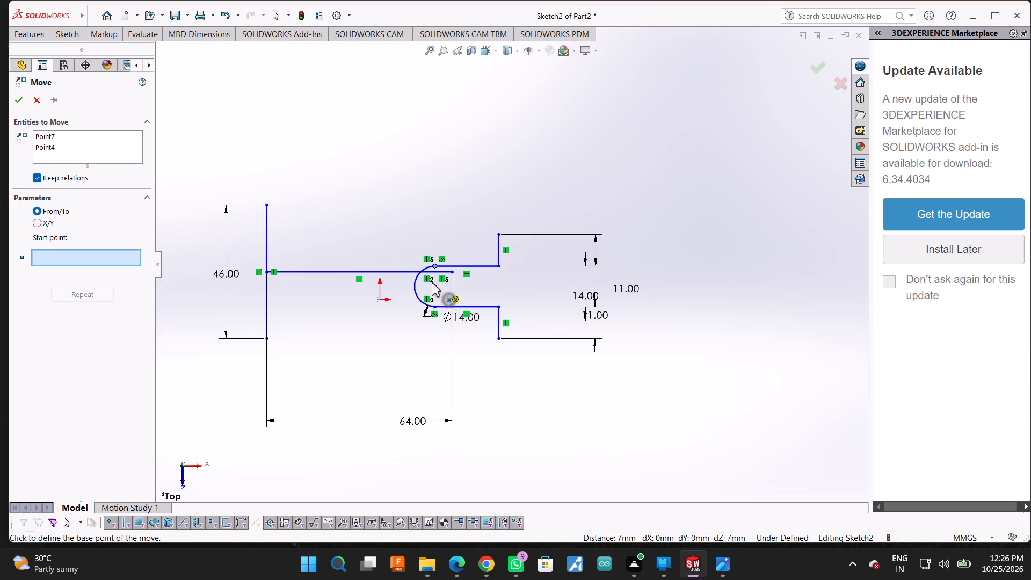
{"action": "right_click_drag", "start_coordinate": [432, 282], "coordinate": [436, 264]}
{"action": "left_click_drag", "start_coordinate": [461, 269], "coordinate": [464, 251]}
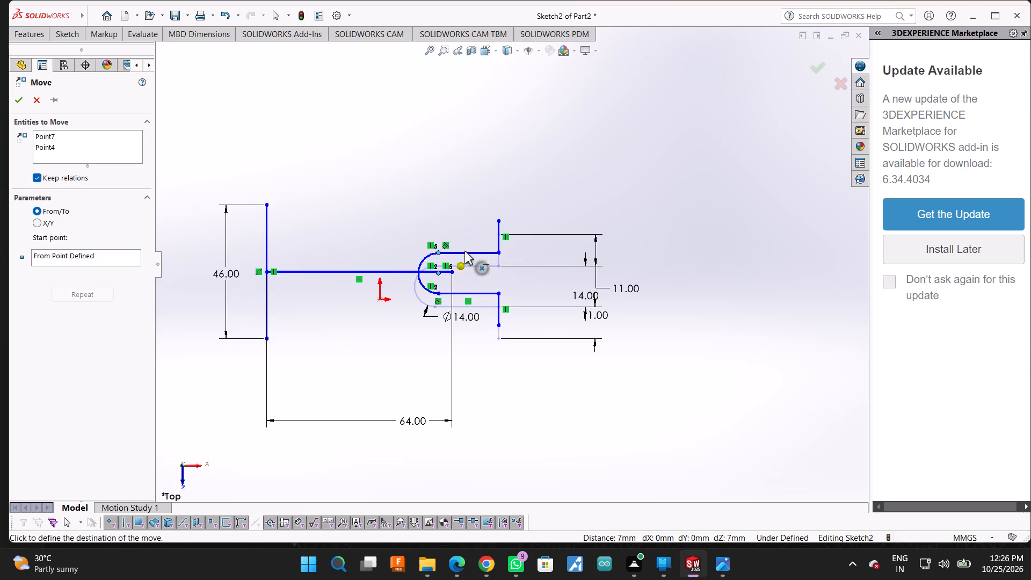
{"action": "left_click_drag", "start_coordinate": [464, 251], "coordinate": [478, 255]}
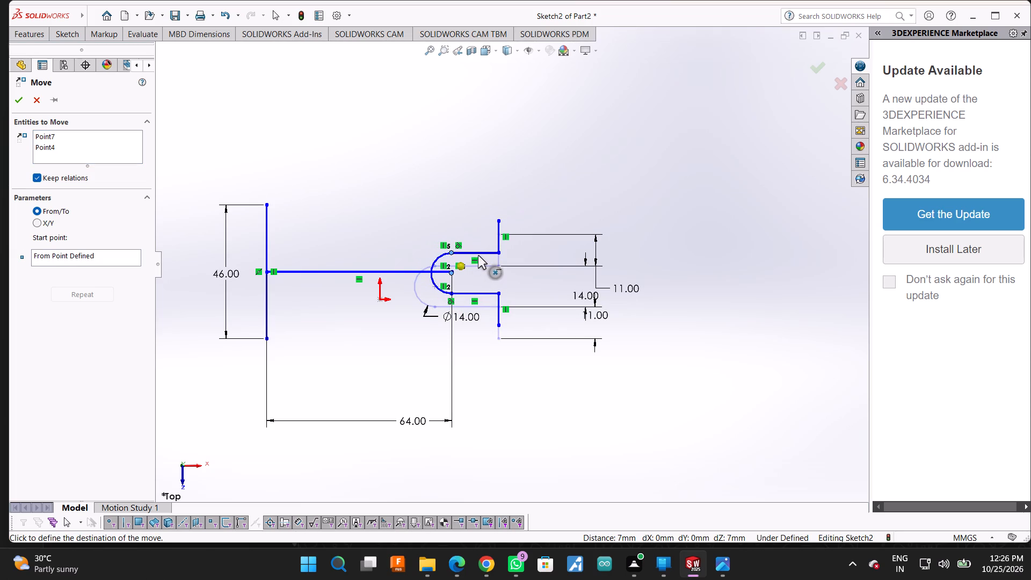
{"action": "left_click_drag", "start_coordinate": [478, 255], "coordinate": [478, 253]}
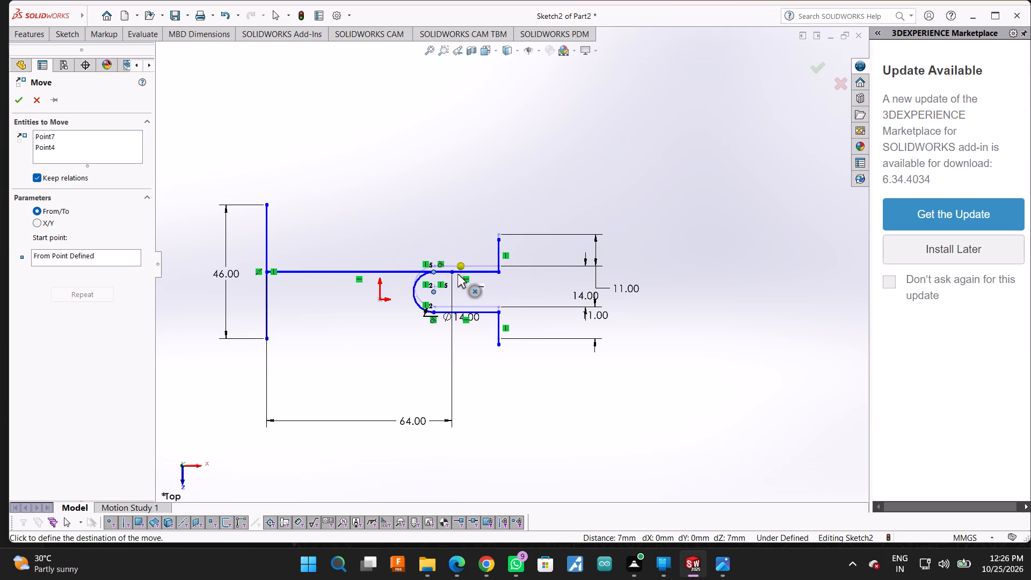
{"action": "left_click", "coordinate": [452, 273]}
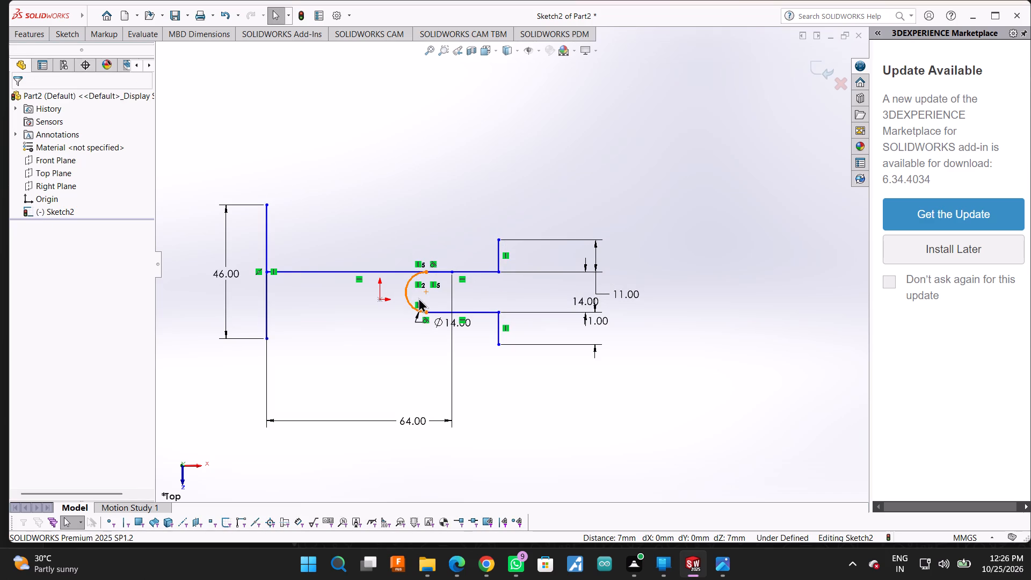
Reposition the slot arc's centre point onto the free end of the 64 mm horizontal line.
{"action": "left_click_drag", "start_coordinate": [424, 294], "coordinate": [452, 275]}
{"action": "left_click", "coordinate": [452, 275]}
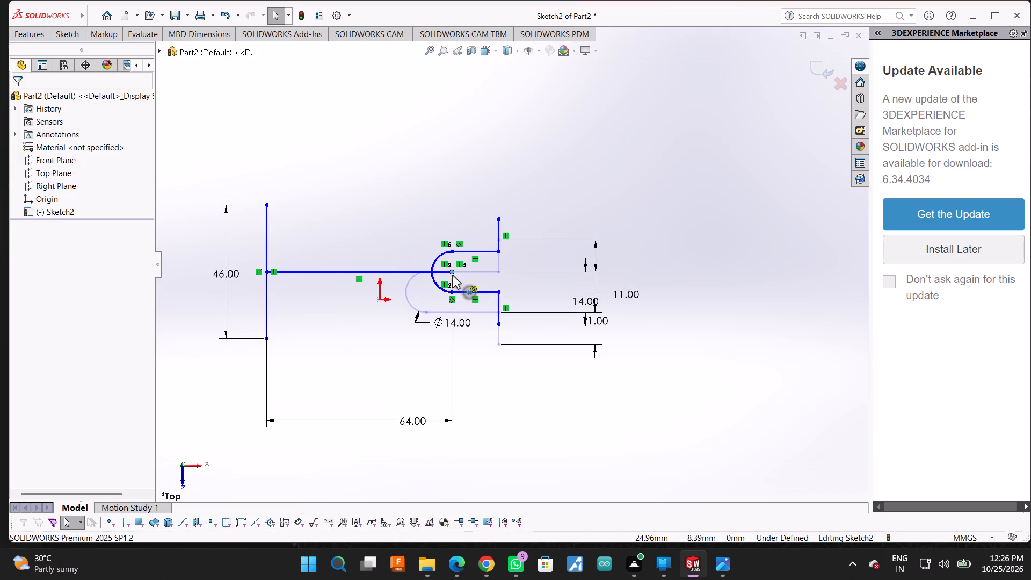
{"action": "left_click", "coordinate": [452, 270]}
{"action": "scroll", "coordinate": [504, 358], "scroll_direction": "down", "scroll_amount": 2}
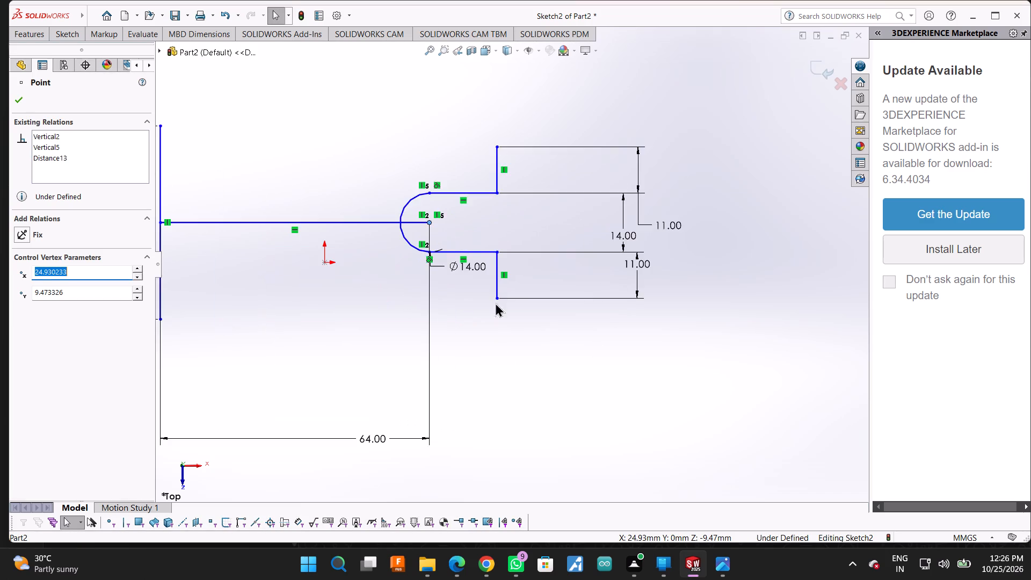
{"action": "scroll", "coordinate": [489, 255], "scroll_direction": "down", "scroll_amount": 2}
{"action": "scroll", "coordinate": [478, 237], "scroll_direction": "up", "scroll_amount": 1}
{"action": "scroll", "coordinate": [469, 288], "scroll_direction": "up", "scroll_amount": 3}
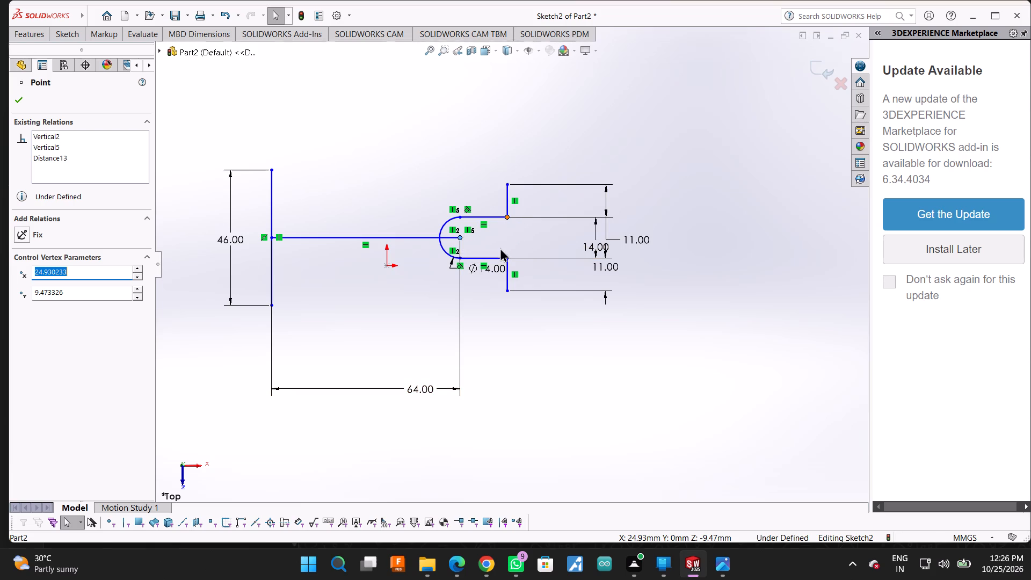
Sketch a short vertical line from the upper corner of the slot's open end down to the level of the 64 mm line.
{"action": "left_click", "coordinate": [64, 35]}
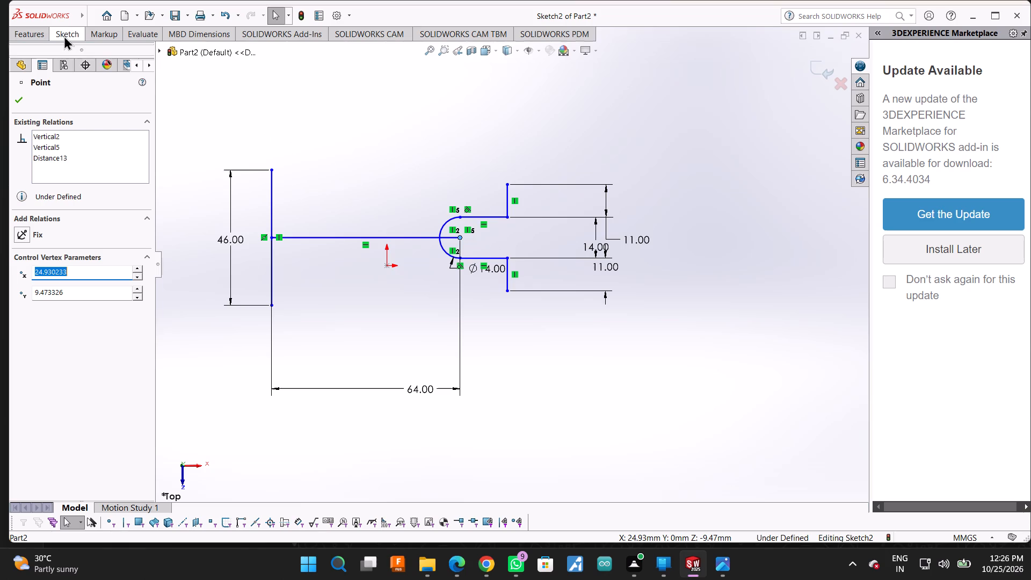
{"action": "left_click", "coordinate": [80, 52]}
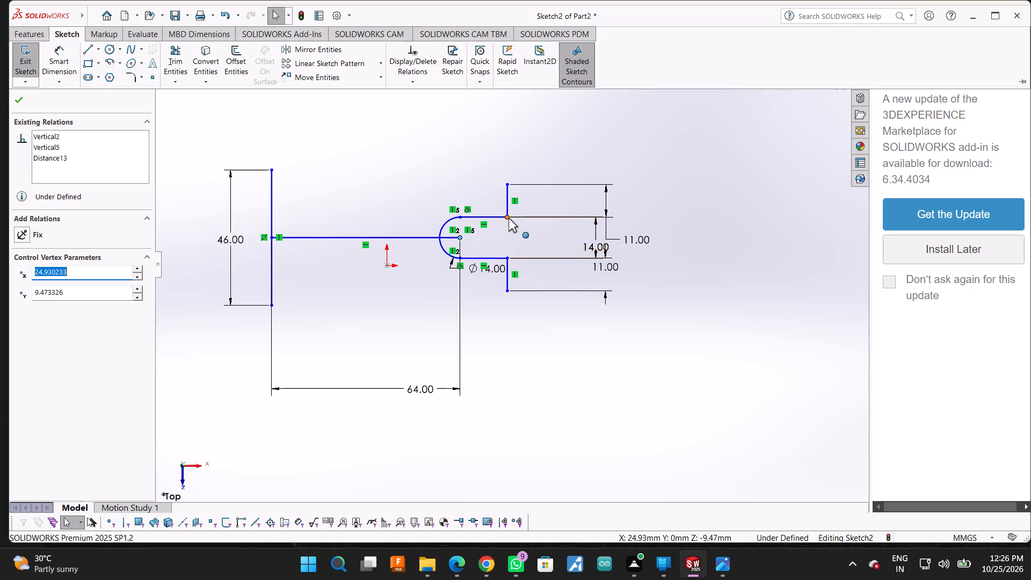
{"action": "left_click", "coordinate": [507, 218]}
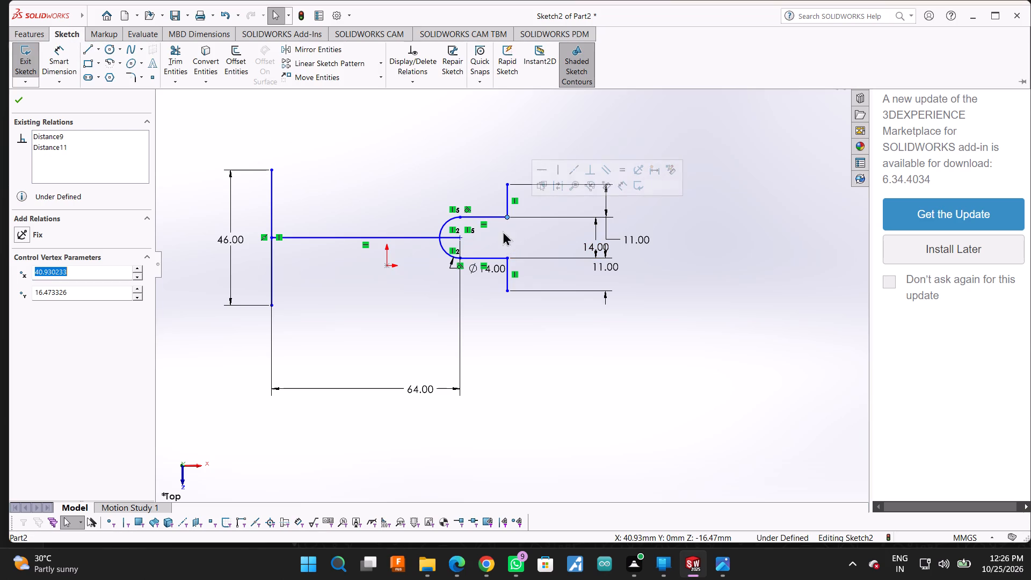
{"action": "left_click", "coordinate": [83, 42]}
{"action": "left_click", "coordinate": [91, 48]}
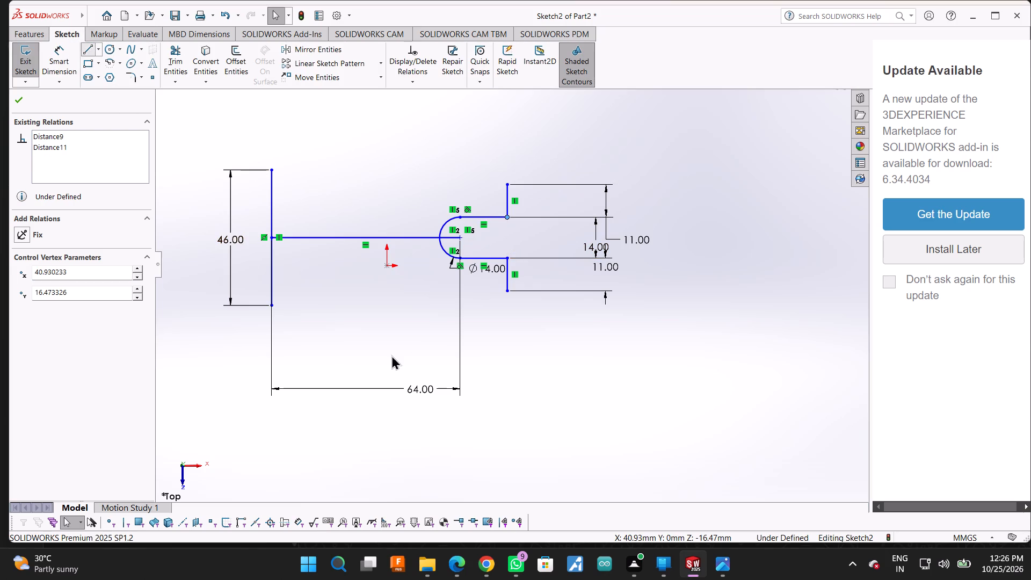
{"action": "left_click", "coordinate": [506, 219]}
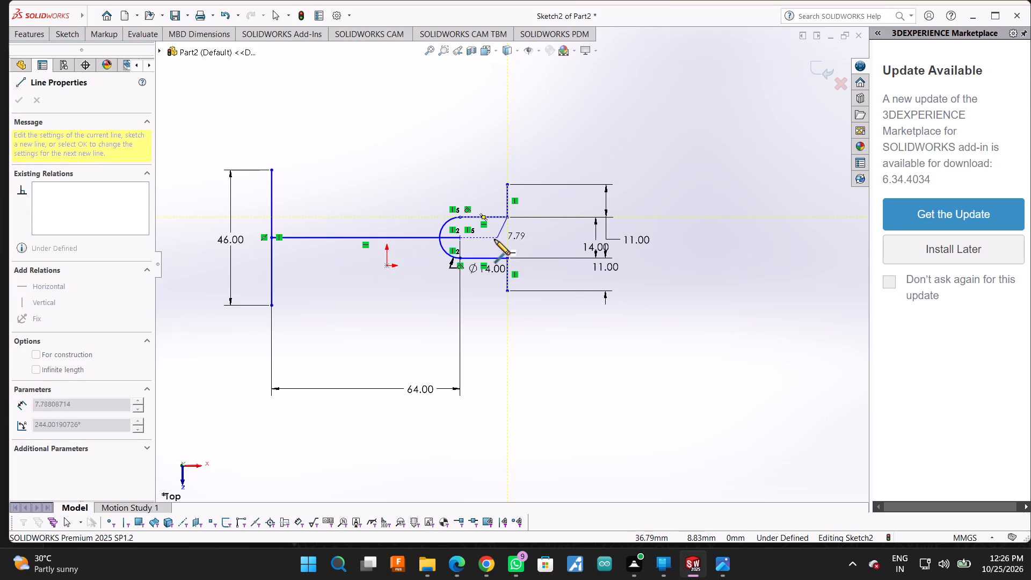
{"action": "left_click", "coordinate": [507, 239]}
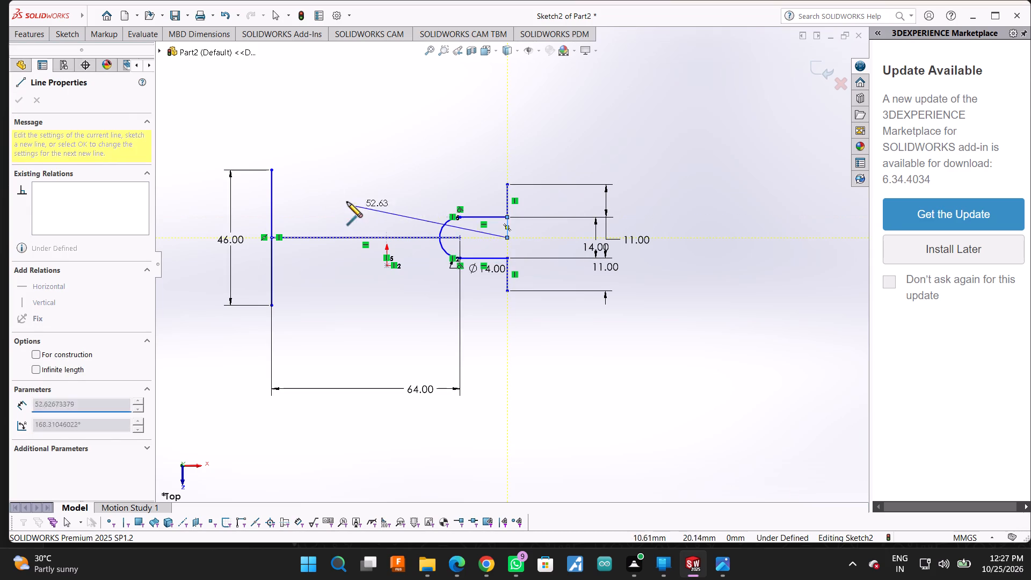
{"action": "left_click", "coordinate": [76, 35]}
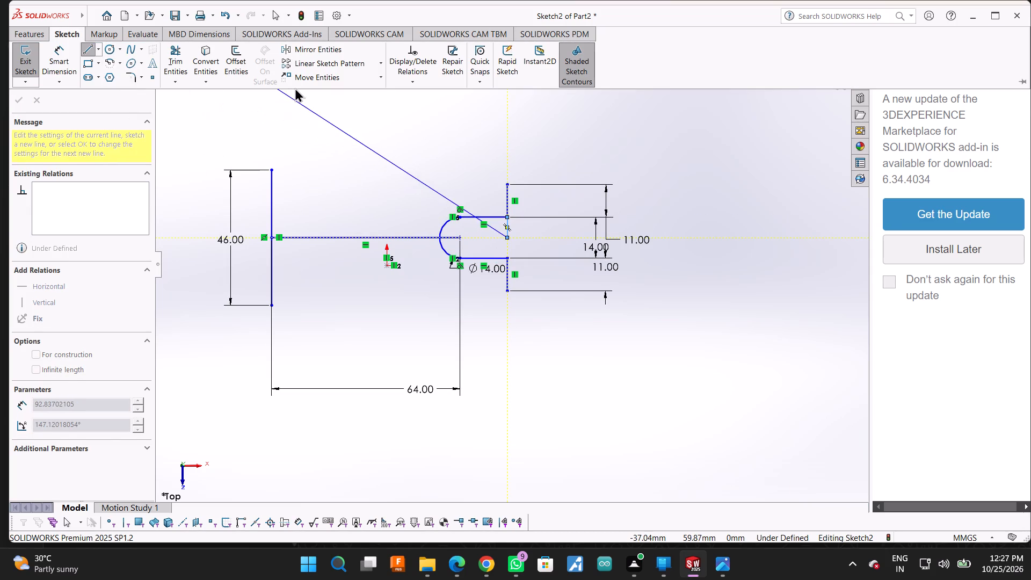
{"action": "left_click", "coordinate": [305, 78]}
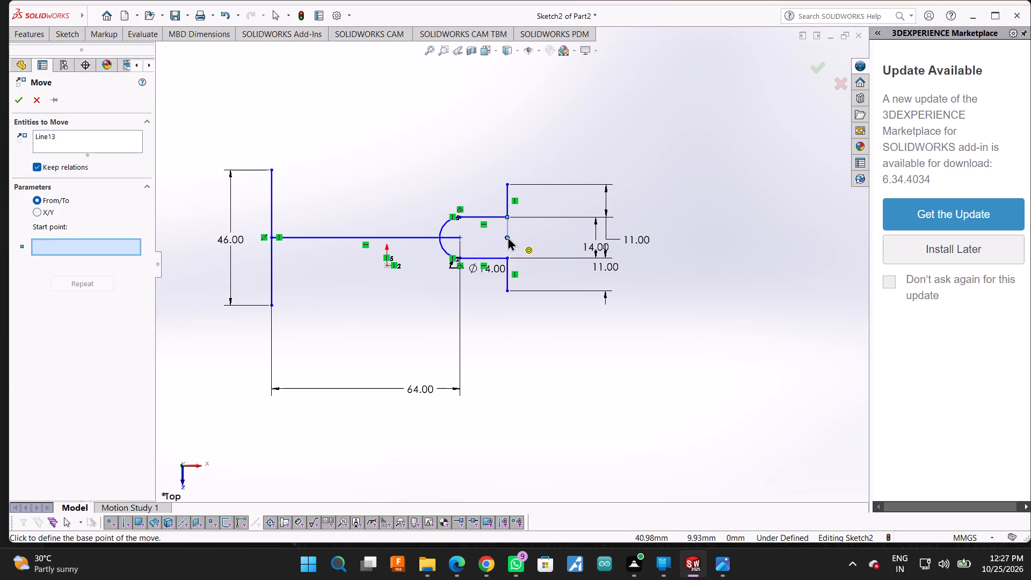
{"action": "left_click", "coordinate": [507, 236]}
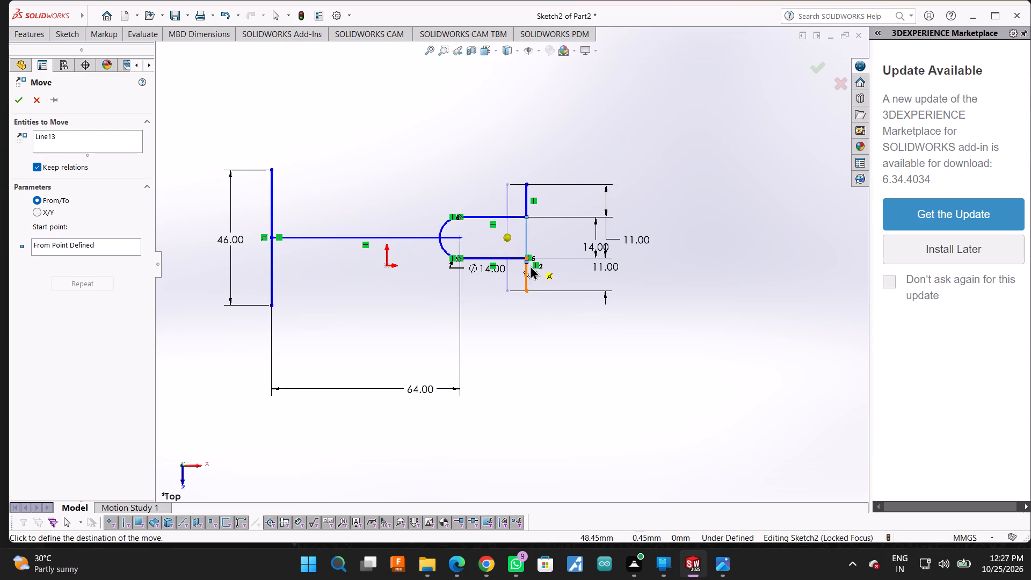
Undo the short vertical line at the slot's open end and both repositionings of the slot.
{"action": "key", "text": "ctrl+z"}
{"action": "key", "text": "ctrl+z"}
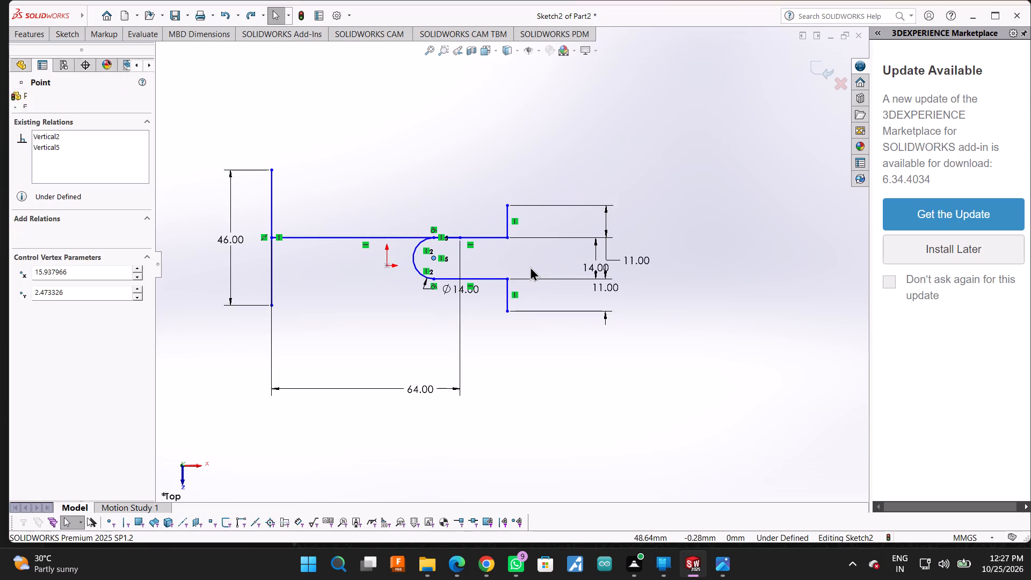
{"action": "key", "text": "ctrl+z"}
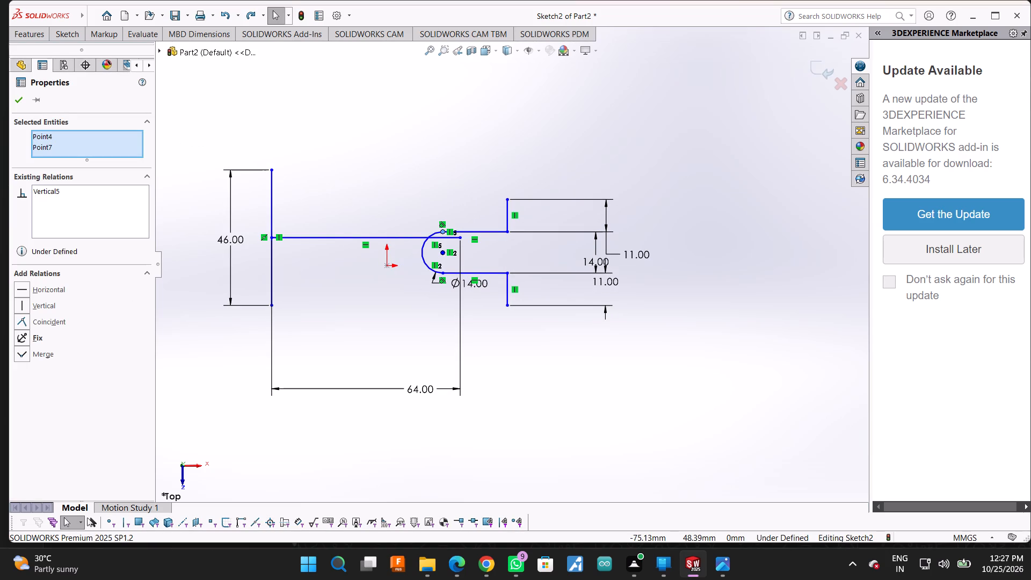
Sketch a 7 mm vertical line at the slot's open end, from the slot centre's level up to the upper corner.
{"action": "left_click", "coordinate": [54, 31]}
{"action": "left_click", "coordinate": [84, 47]}
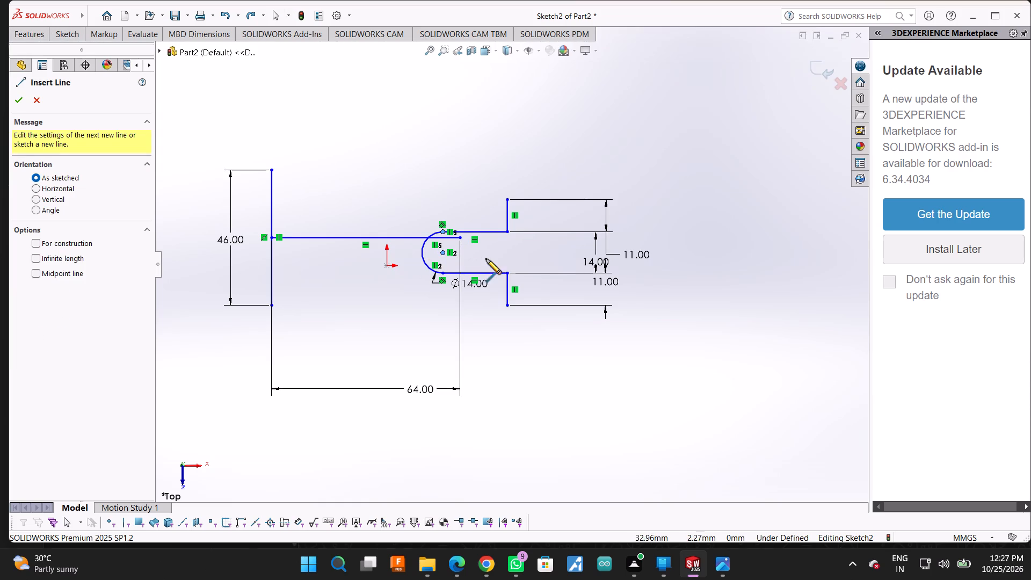
{"action": "left_click", "coordinate": [507, 252]}
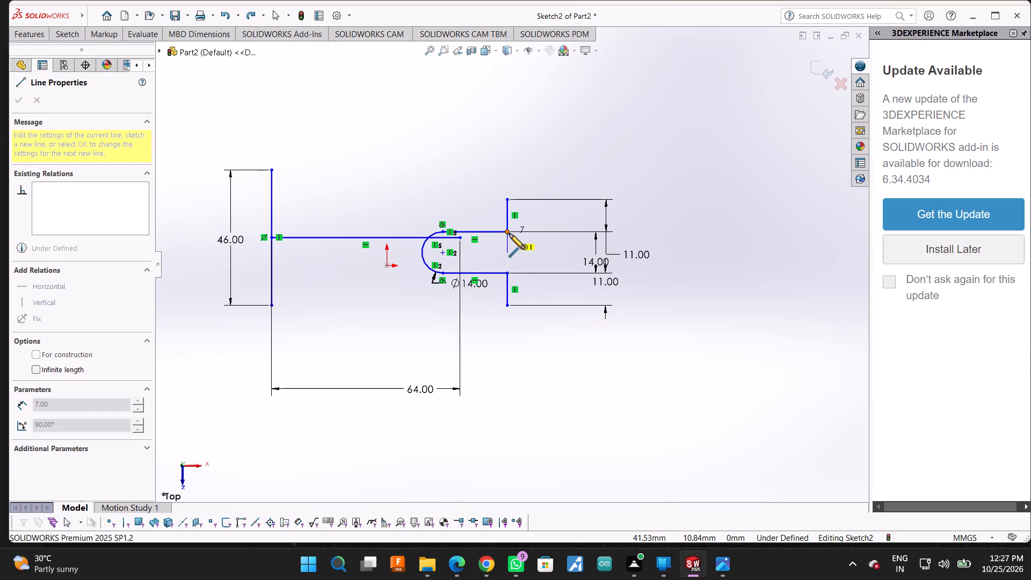
{"action": "left_click", "coordinate": [509, 234]}
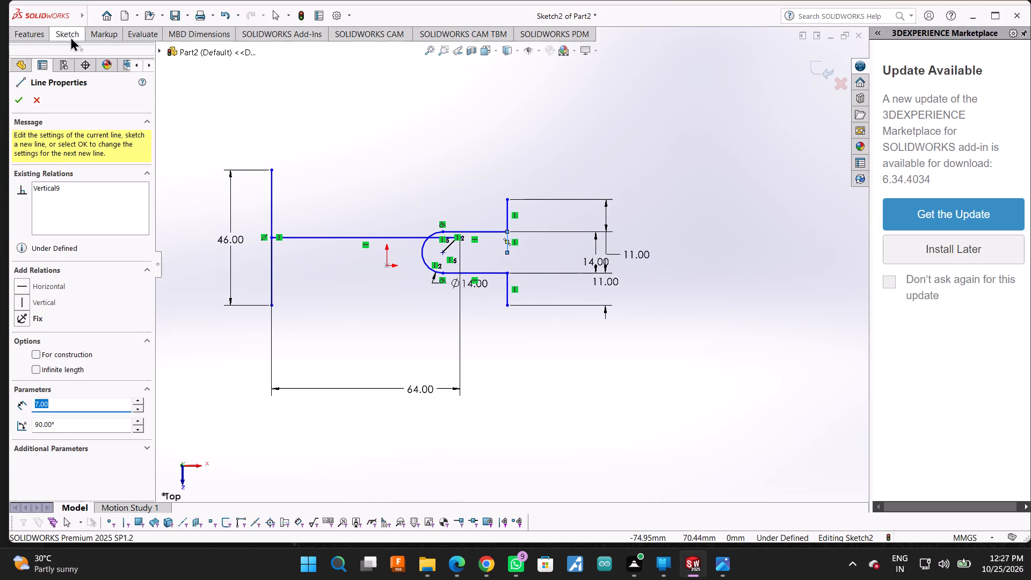
{"action": "left_click", "coordinate": [16, 95]}
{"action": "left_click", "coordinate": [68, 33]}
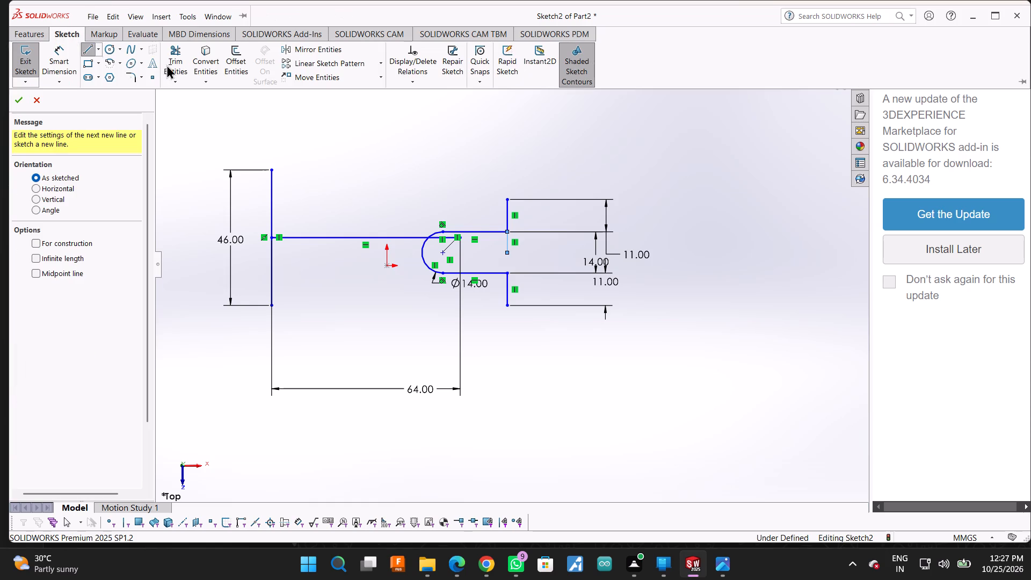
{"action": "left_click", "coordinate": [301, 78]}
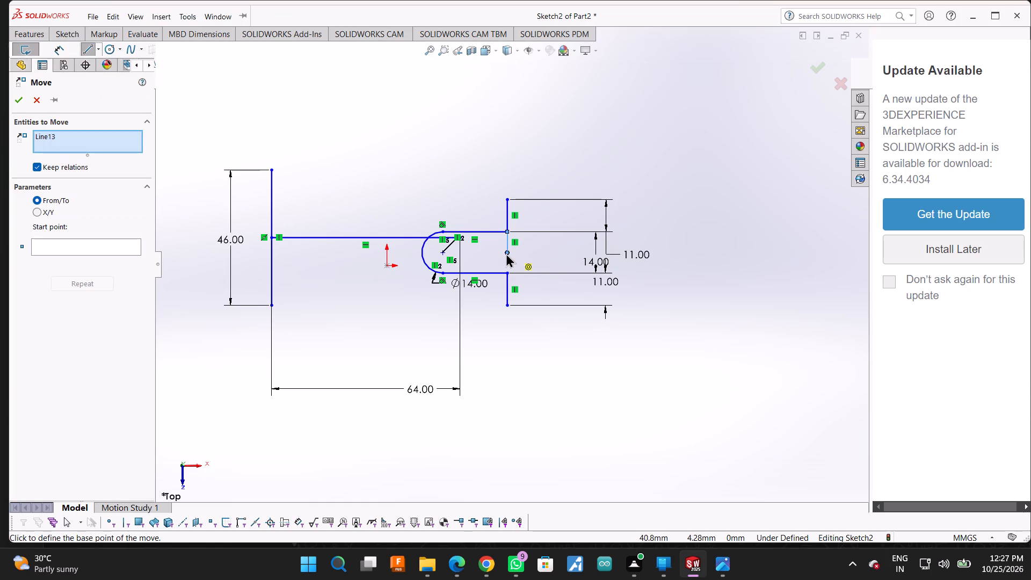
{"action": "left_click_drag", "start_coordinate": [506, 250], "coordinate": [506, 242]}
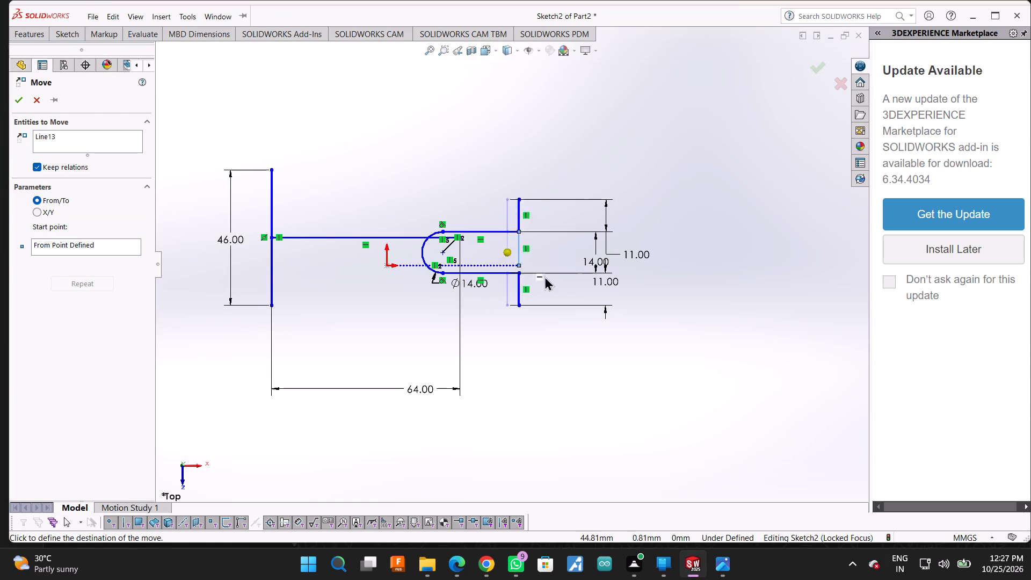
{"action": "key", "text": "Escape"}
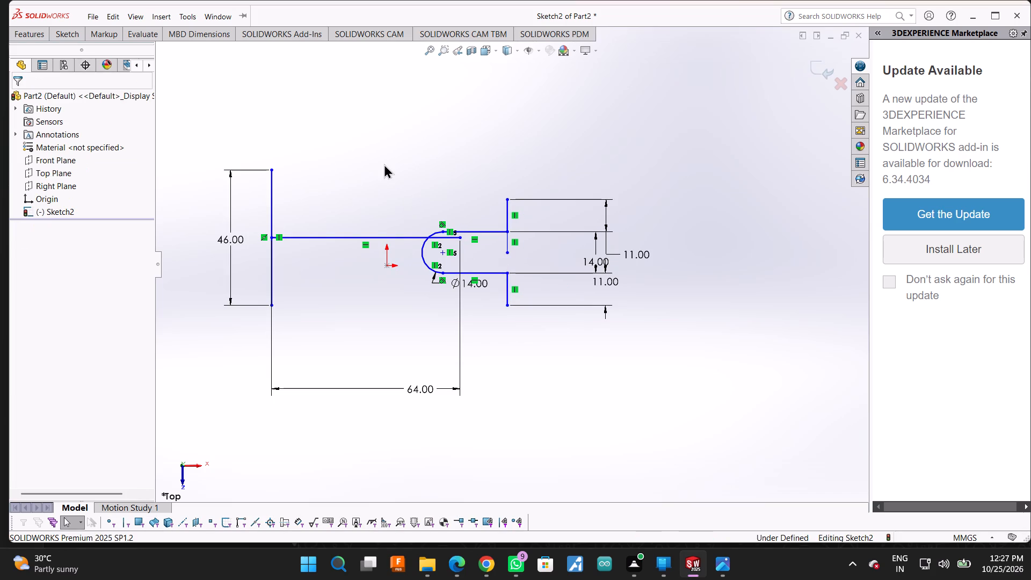
Move the whole slot profile with Move Entities, keeping relations, from the 7 mm line's lower endpoint to the free end of the 64 mm line.
{"action": "left_click_drag", "start_coordinate": [381, 163], "coordinate": [554, 338]}
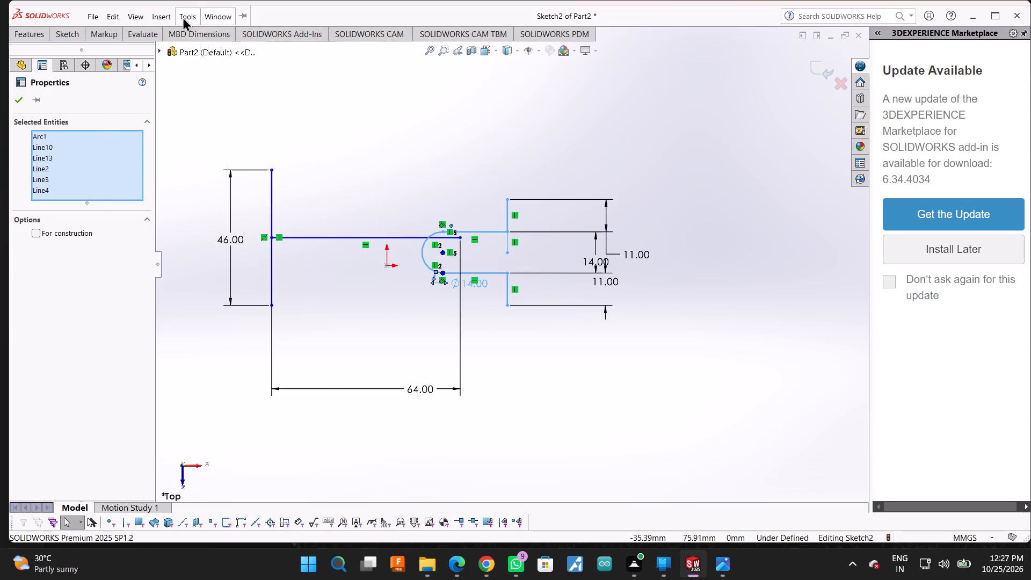
{"action": "left_click", "coordinate": [79, 32]}
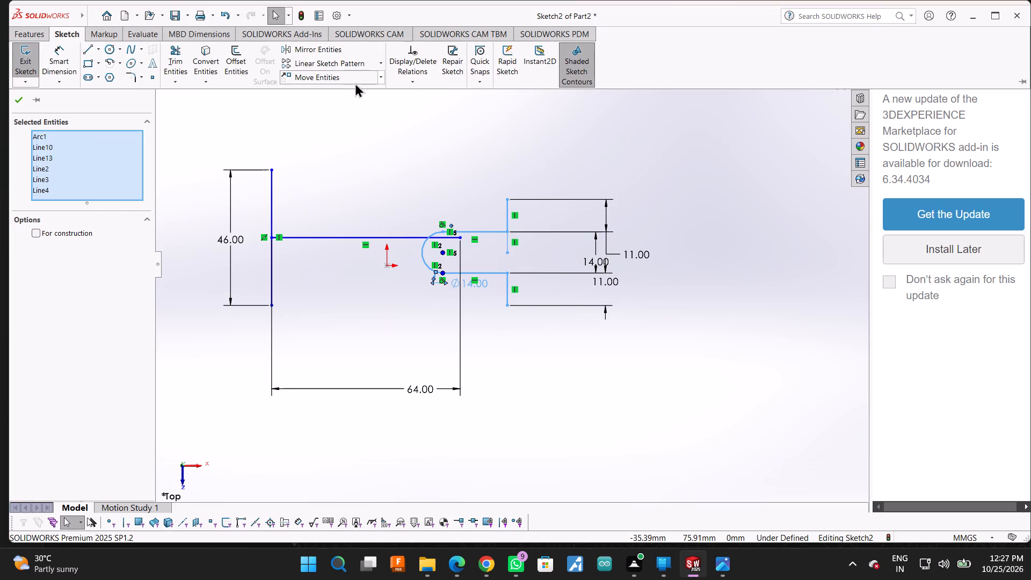
{"action": "left_click", "coordinate": [335, 82]}
{"action": "left_click_drag", "start_coordinate": [507, 252], "coordinate": [497, 247]}
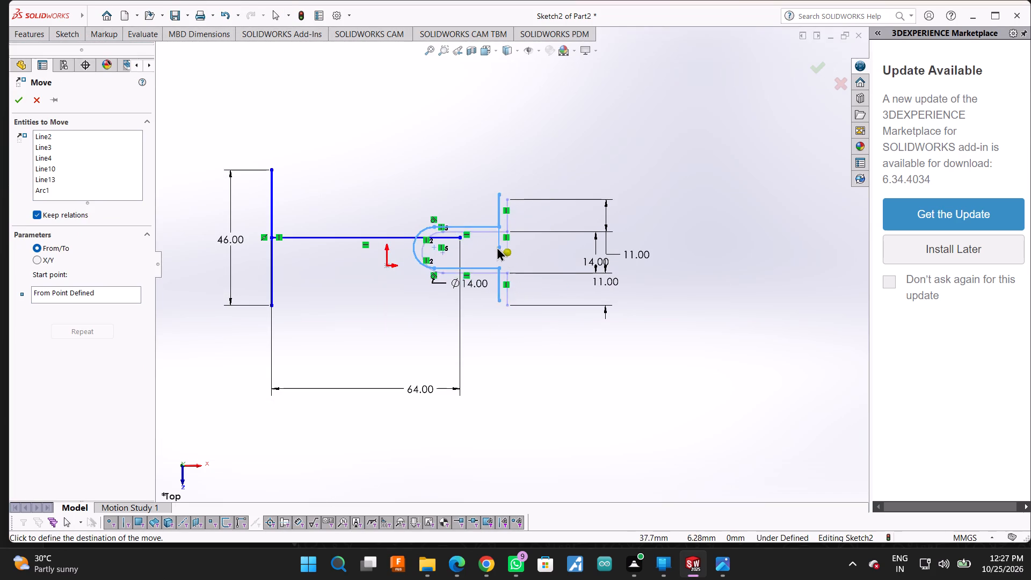
{"action": "left_click_drag", "start_coordinate": [497, 247], "coordinate": [461, 238]}
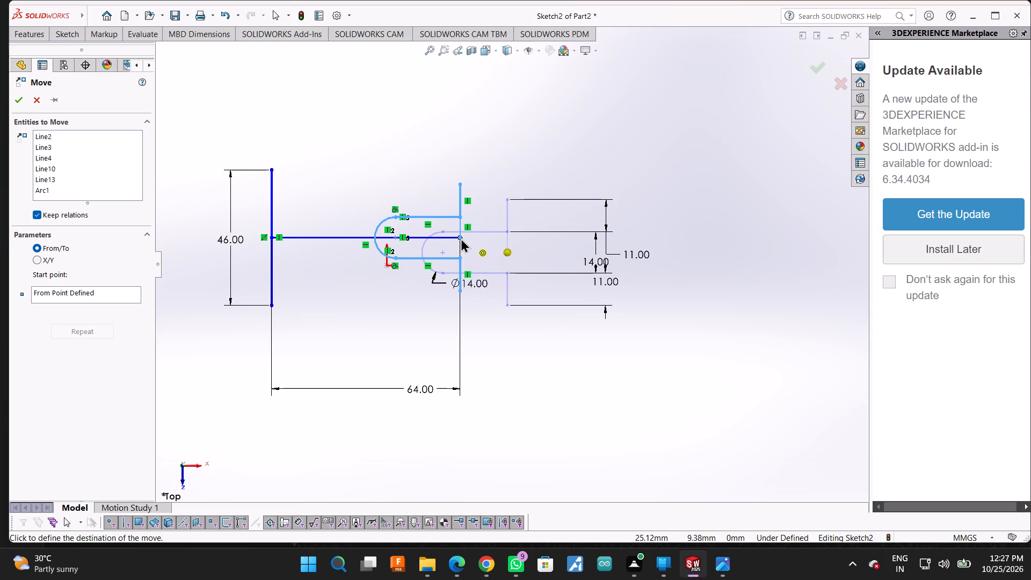
{"action": "left_click", "coordinate": [461, 238]}
Trim away the part of the 64 mm horizontal line inside the slot and the 7 mm vertical line across its open end.
{"action": "scroll", "coordinate": [461, 238], "scroll_direction": "down", "scroll_amount": 2}
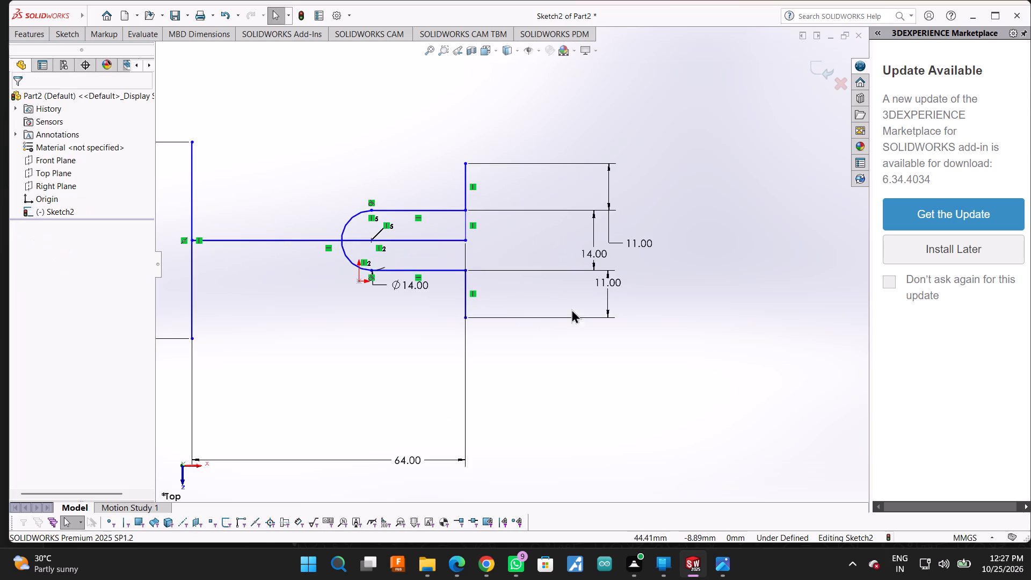
{"action": "scroll", "coordinate": [583, 304], "scroll_direction": "up", "scroll_amount": 1}
{"action": "left_click", "coordinate": [72, 32]}
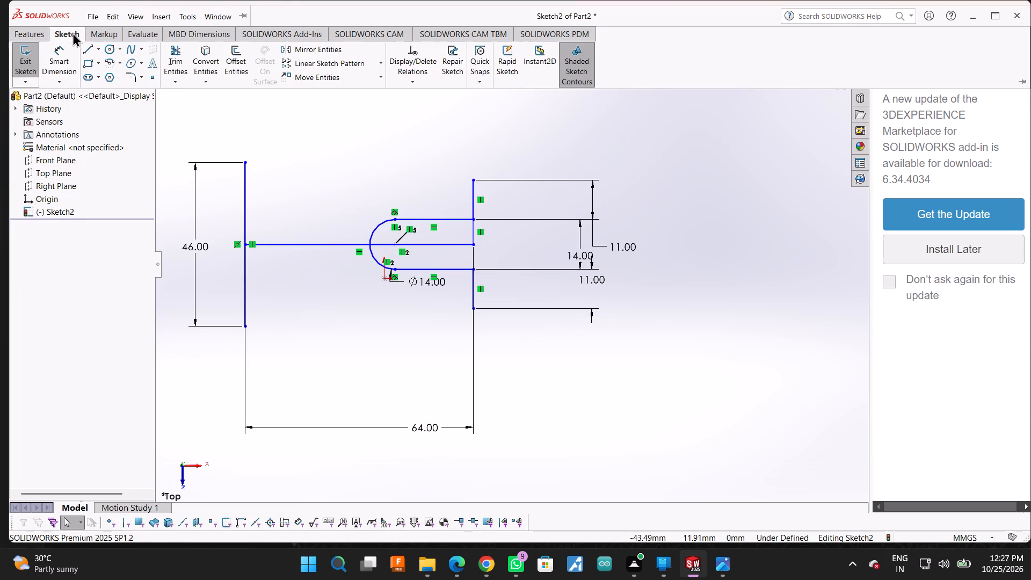
{"action": "left_click", "coordinate": [174, 61]}
{"action": "left_click_drag", "start_coordinate": [431, 235], "coordinate": [447, 242]}
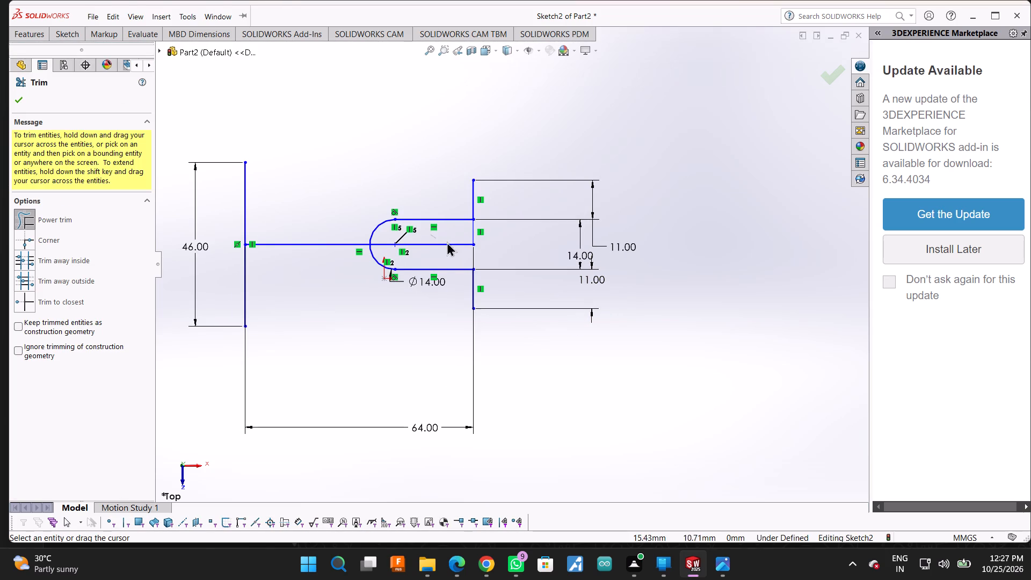
{"action": "left_click_drag", "start_coordinate": [447, 242], "coordinate": [433, 242]}
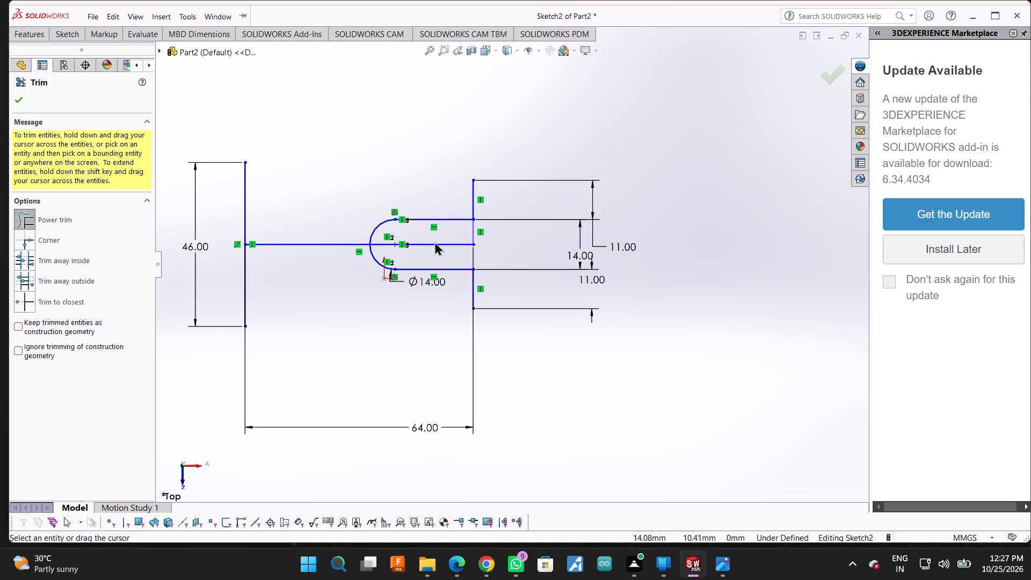
{"action": "left_click_drag", "start_coordinate": [422, 231], "coordinate": [444, 249]}
{"action": "left_click_drag", "start_coordinate": [473, 232], "coordinate": [464, 241]}
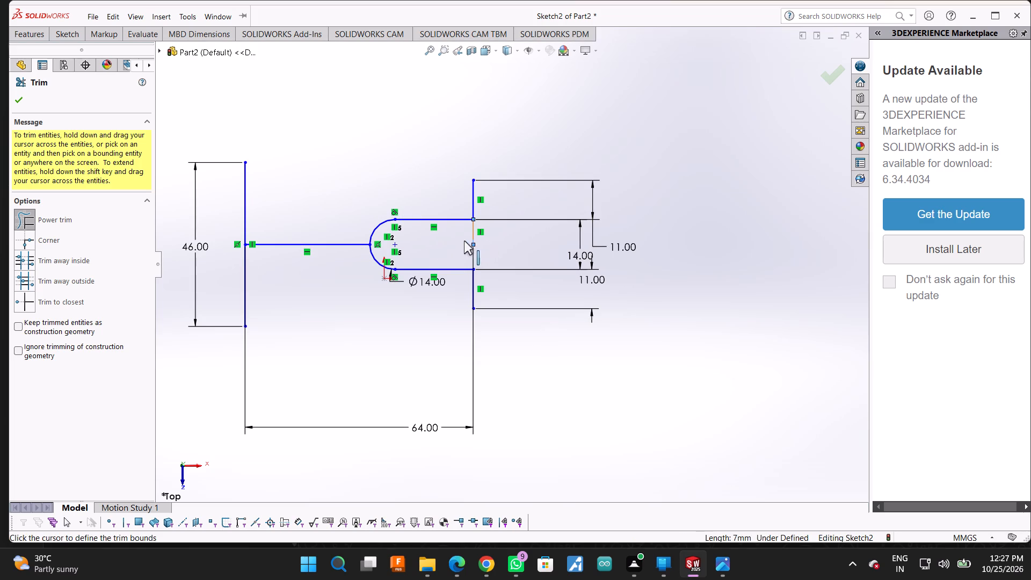
{"action": "left_click_drag", "start_coordinate": [464, 241], "coordinate": [488, 240]}
{"action": "left_click_drag", "start_coordinate": [486, 232], "coordinate": [469, 231]}
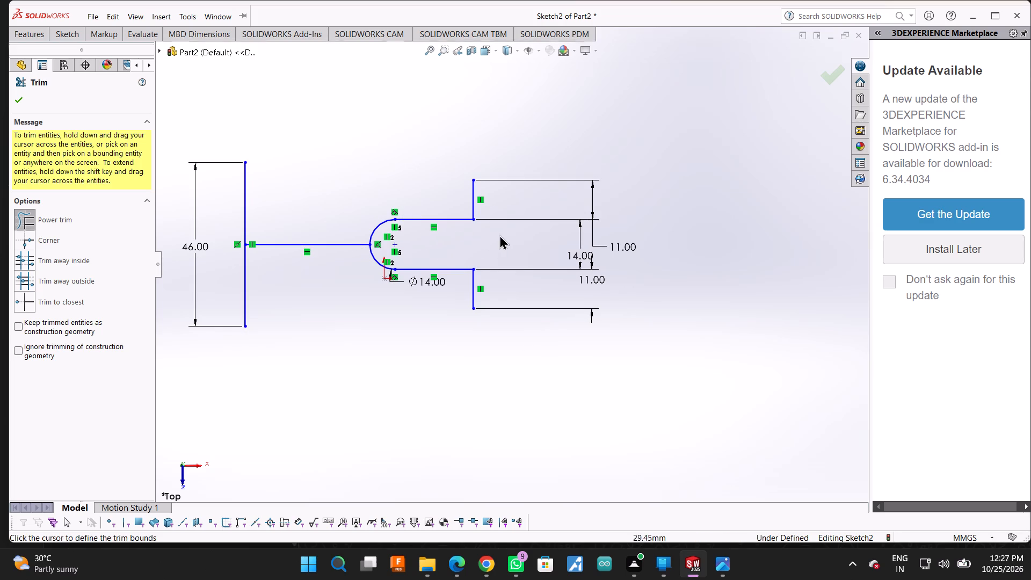
{"action": "scroll", "coordinate": [517, 260], "scroll_direction": "up", "scroll_amount": 2}
{"action": "scroll", "coordinate": [429, 270], "scroll_direction": "down", "scroll_amount": 1}
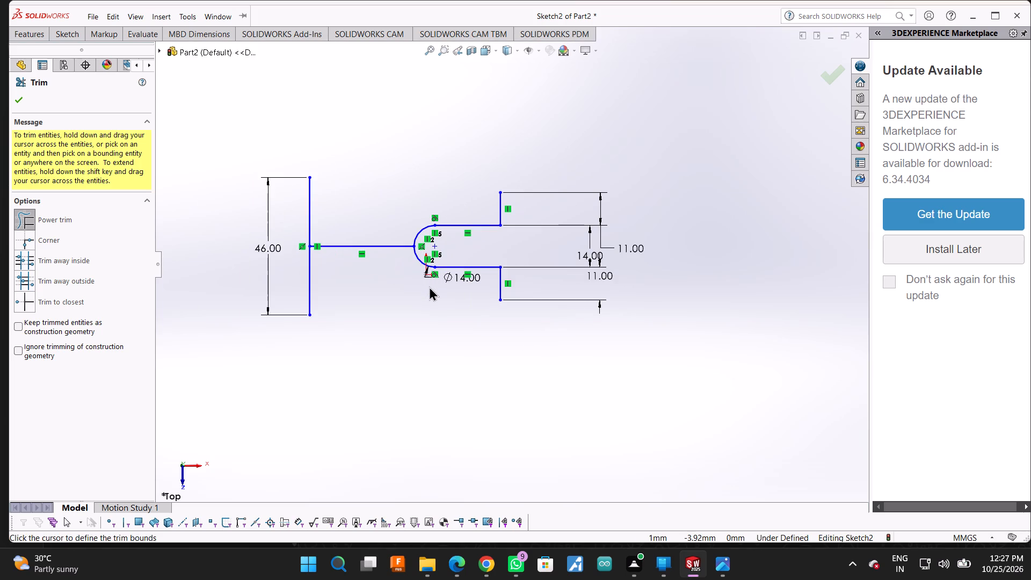
{"action": "left_click_drag", "start_coordinate": [562, 153], "coordinate": [542, 490]}
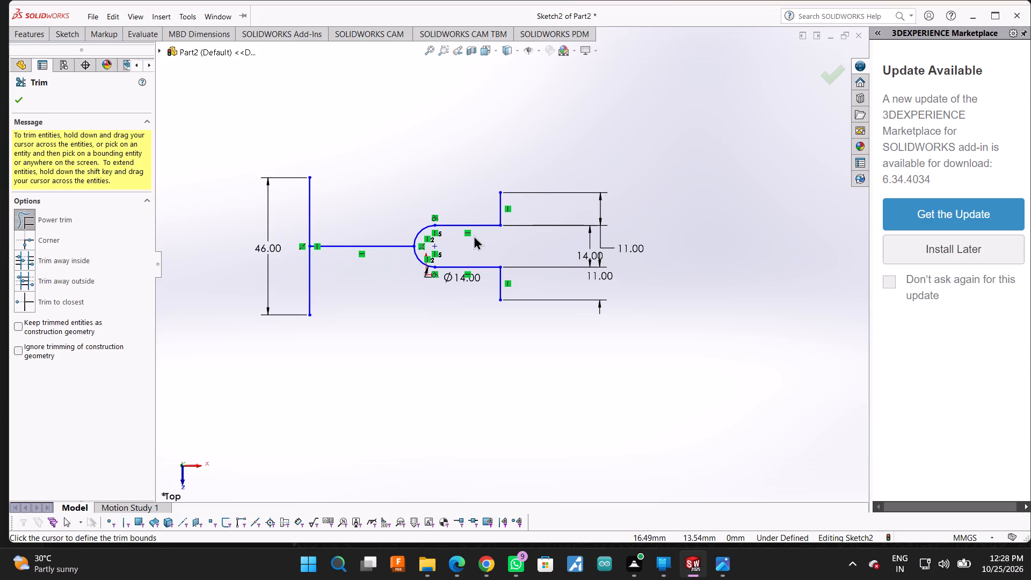
{"action": "left_click", "coordinate": [15, 99]}
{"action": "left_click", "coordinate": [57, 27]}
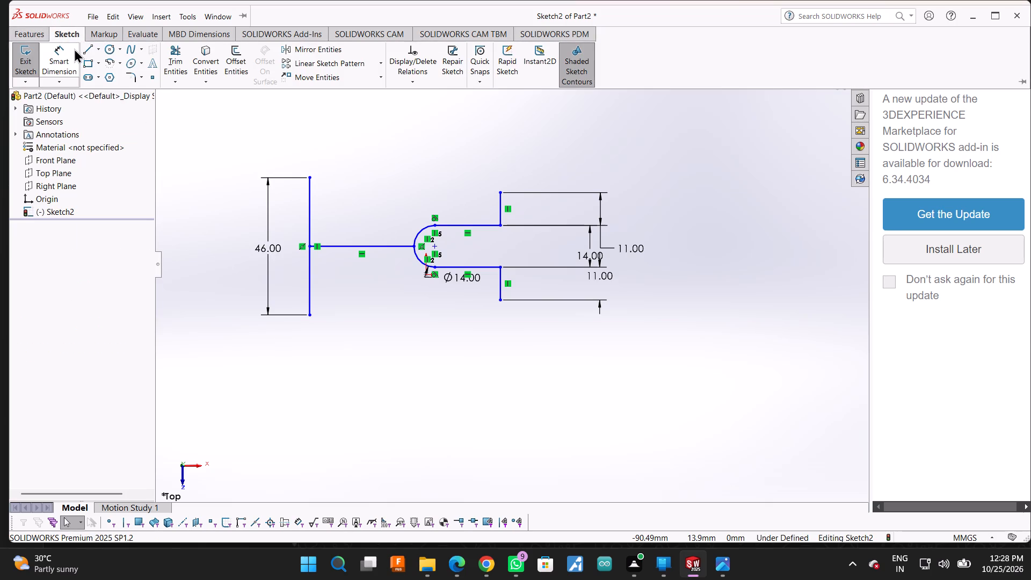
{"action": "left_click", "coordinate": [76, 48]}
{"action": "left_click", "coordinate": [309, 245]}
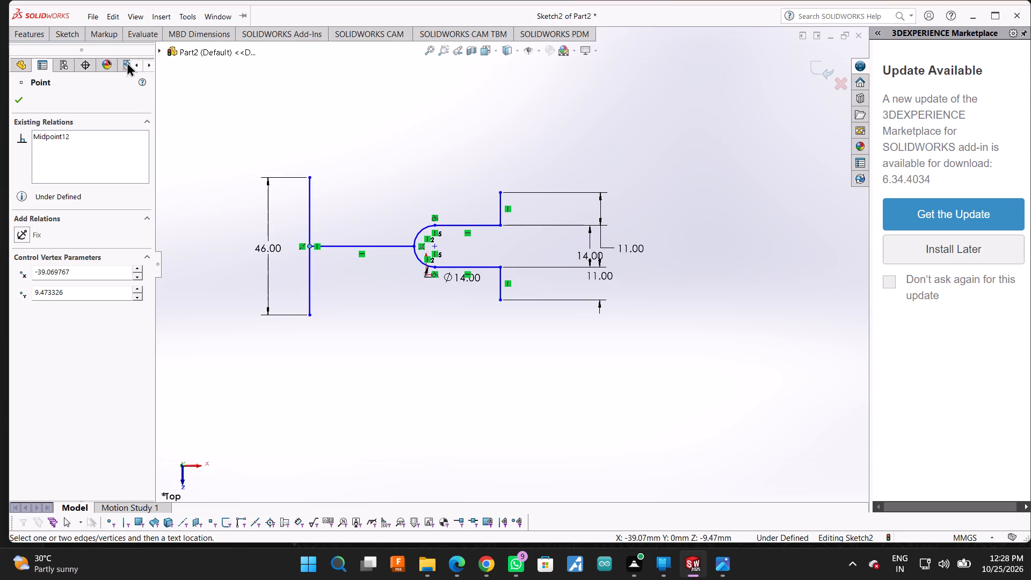
Trim away the remaining horizontal line between the 46 mm vertical line and the slot arc.
{"action": "left_click", "coordinate": [77, 34]}
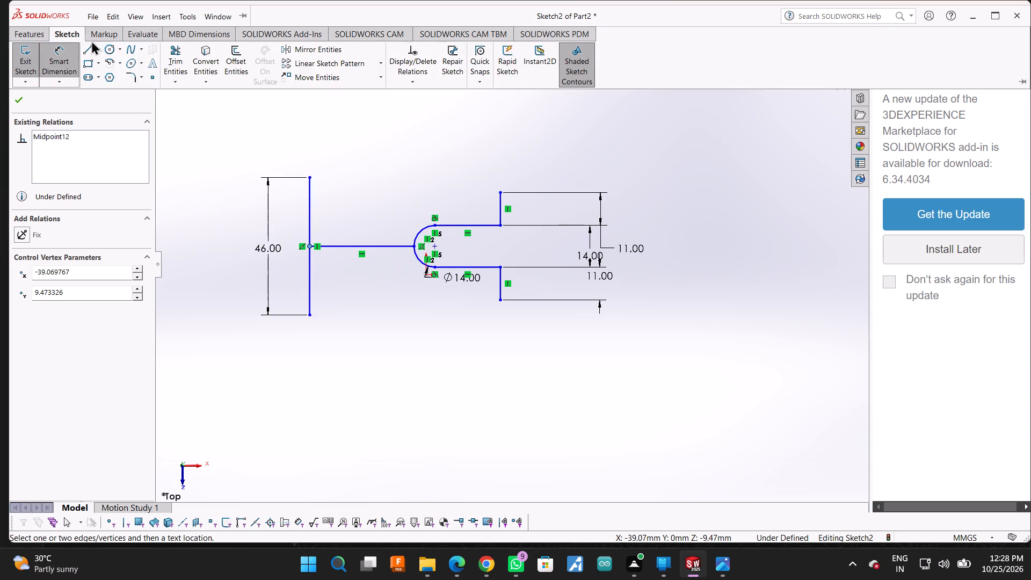
{"action": "left_click", "coordinate": [175, 57]}
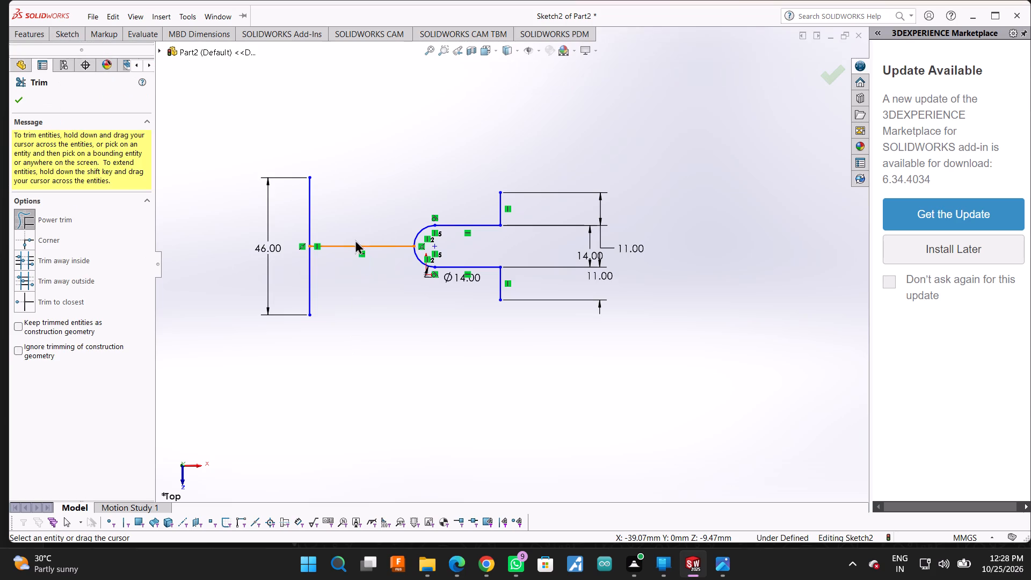
{"action": "left_click_drag", "start_coordinate": [365, 217], "coordinate": [360, 284]}
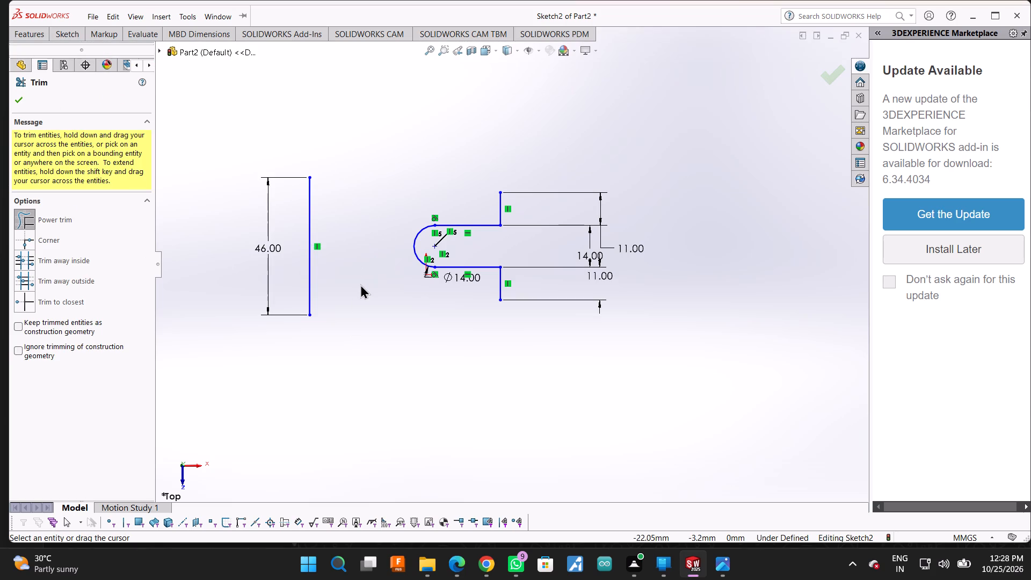
Sketch a line starting from the lower end of the 46 mm vertical line.
{"action": "left_click", "coordinate": [60, 32]}
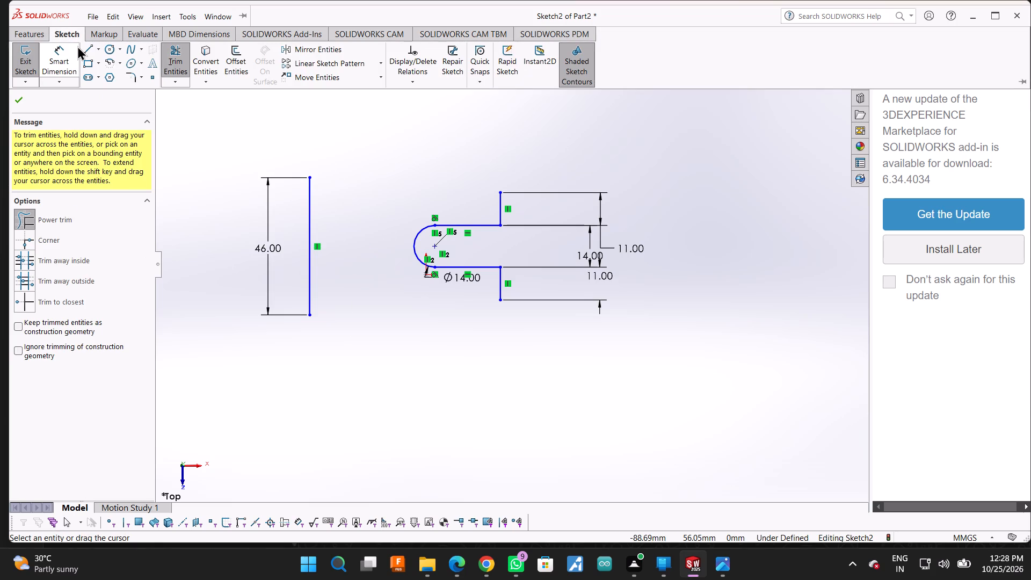
{"action": "left_click", "coordinate": [82, 47]}
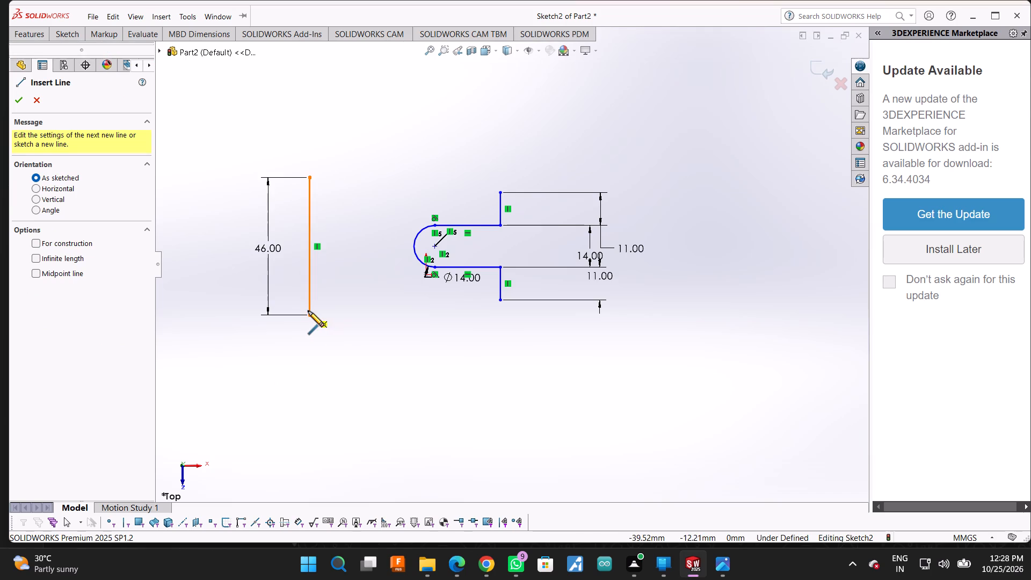
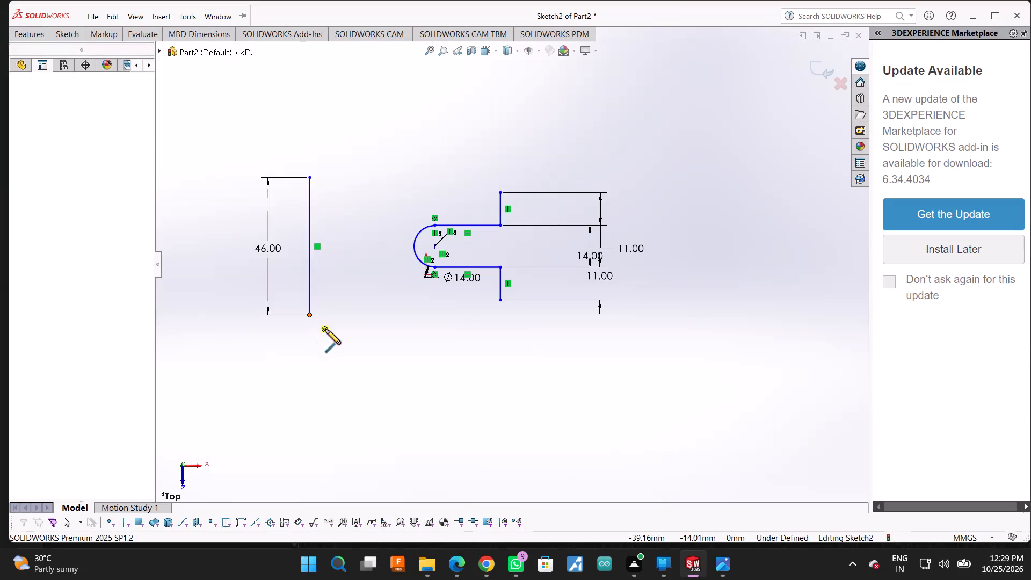
Close the base outline with a horizontal line about 26 mm long from each end of the 46 mm line, continued by slanted lines to the 11 mm lines' outer ends.
{"action": "left_click", "coordinate": [388, 317]}
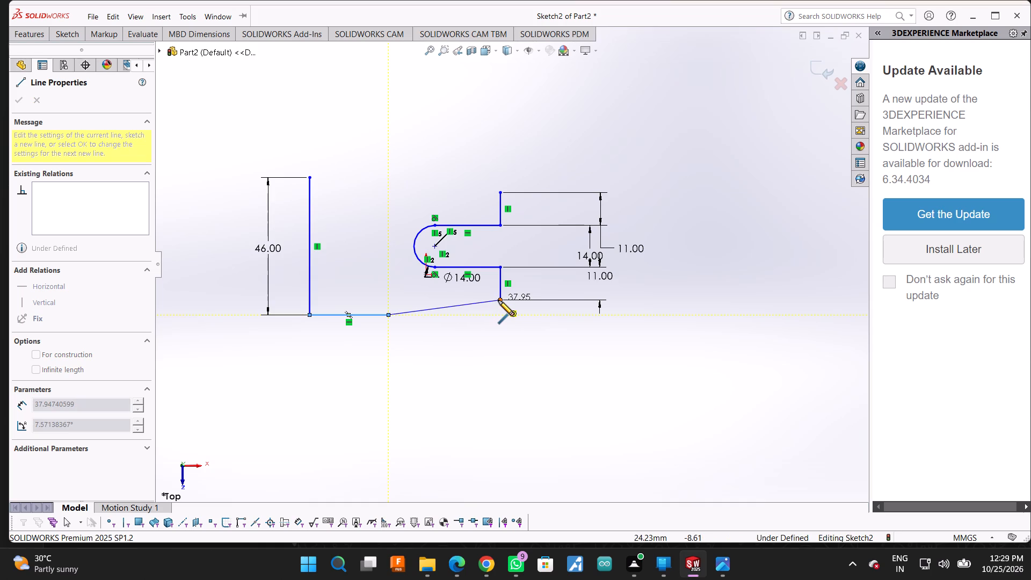
{"action": "left_click", "coordinate": [498, 300]}
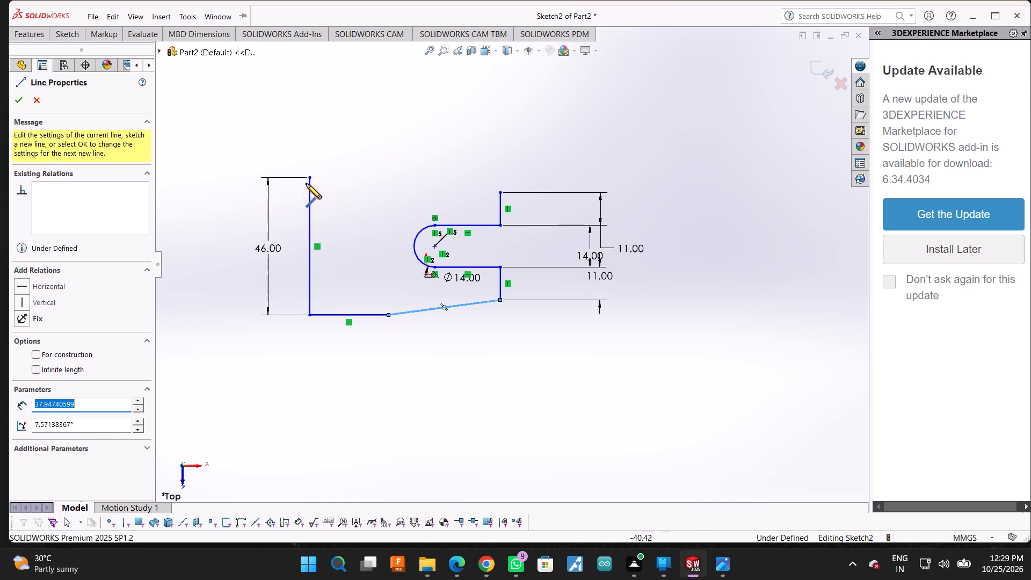
{"action": "left_click", "coordinate": [311, 178]}
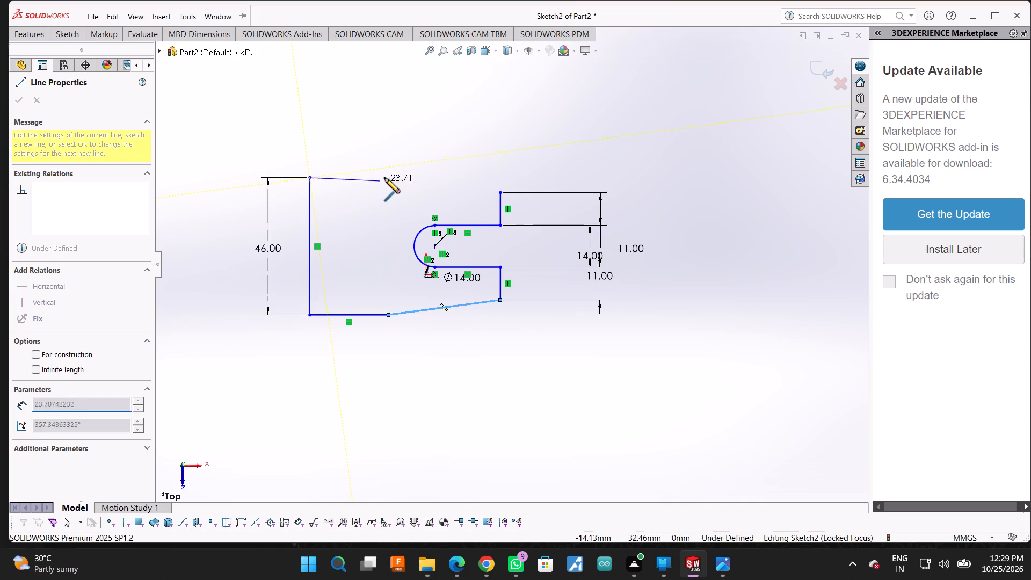
{"action": "left_click", "coordinate": [387, 177]}
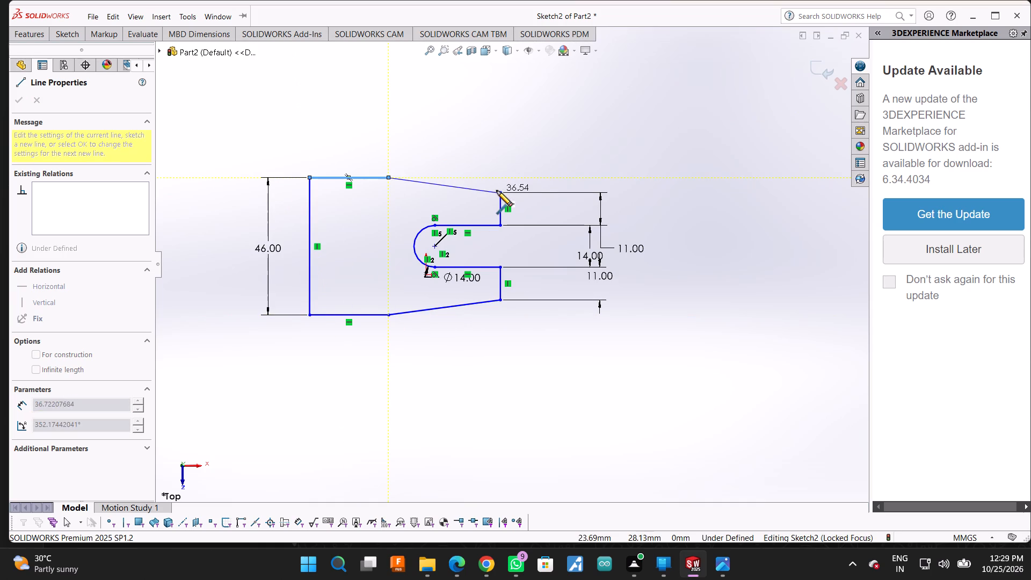
{"action": "left_click", "coordinate": [500, 192]}
Dimension the lower horizontal edge as 26 mm and the lower slanted edge's horizontal span as 38 mm.
{"action": "left_click", "coordinate": [75, 31]}
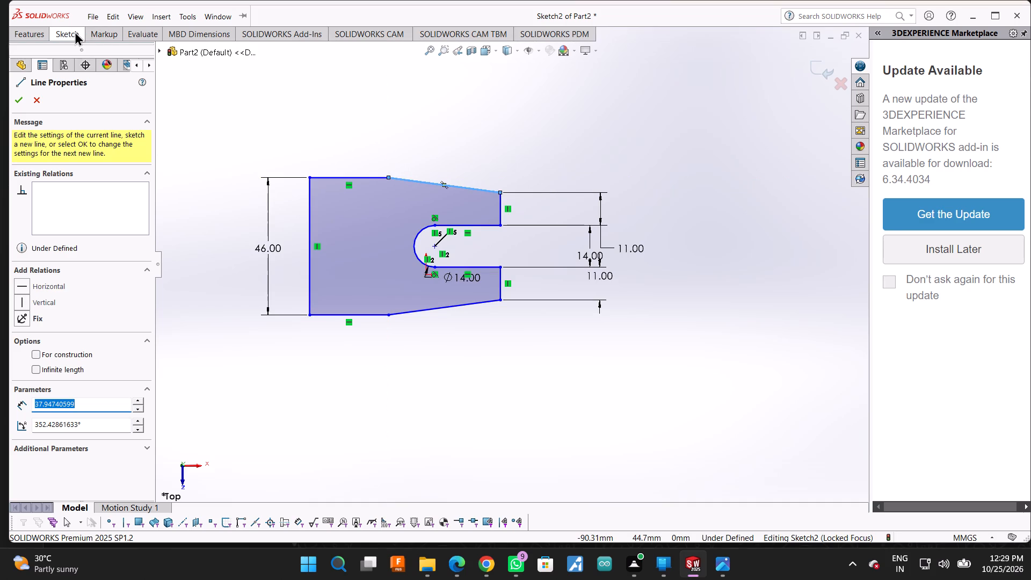
{"action": "left_click", "coordinate": [71, 57]}
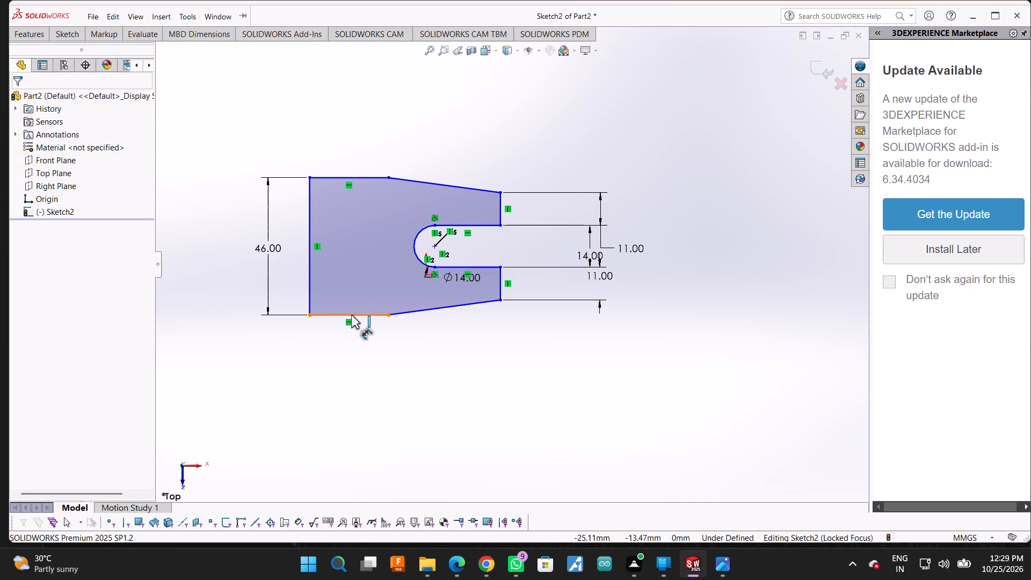
{"action": "left_click", "coordinate": [351, 315]}
{"action": "left_click", "coordinate": [358, 381]}
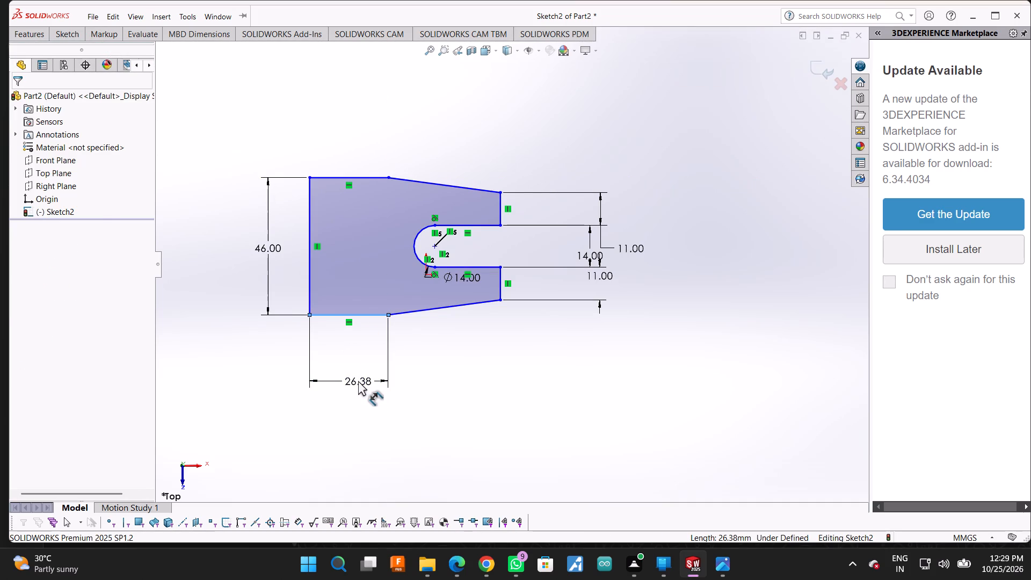
{"action": "type", "text": "26"}
{"action": "key", "text": "Return"}
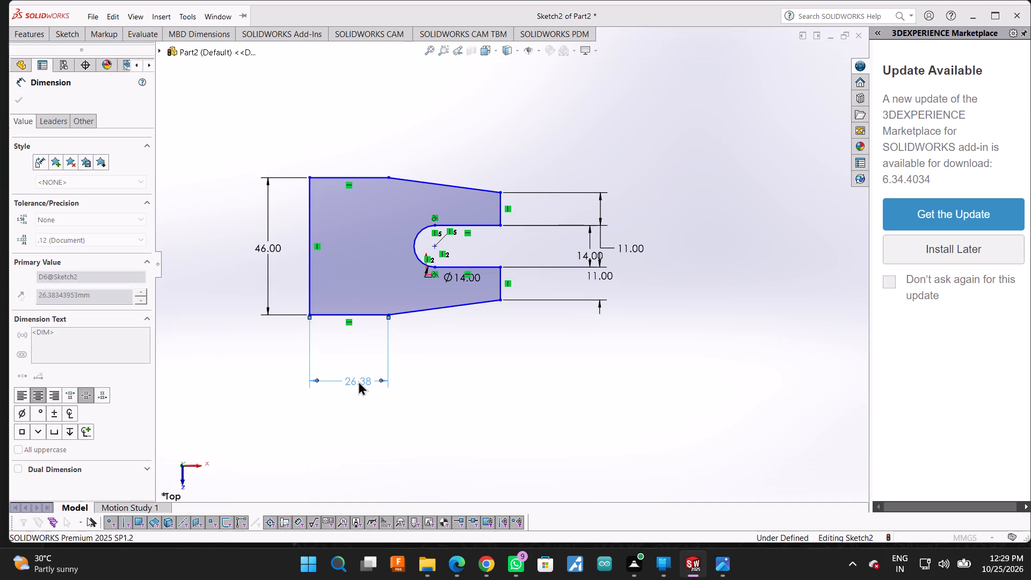
{"action": "left_click", "coordinate": [426, 312]}
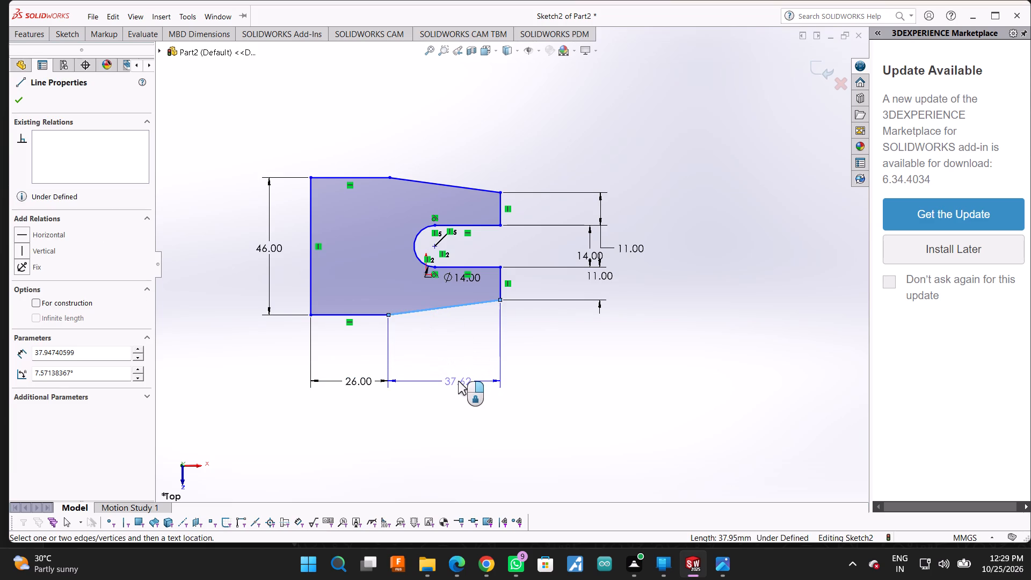
{"action": "left_click", "coordinate": [458, 381]}
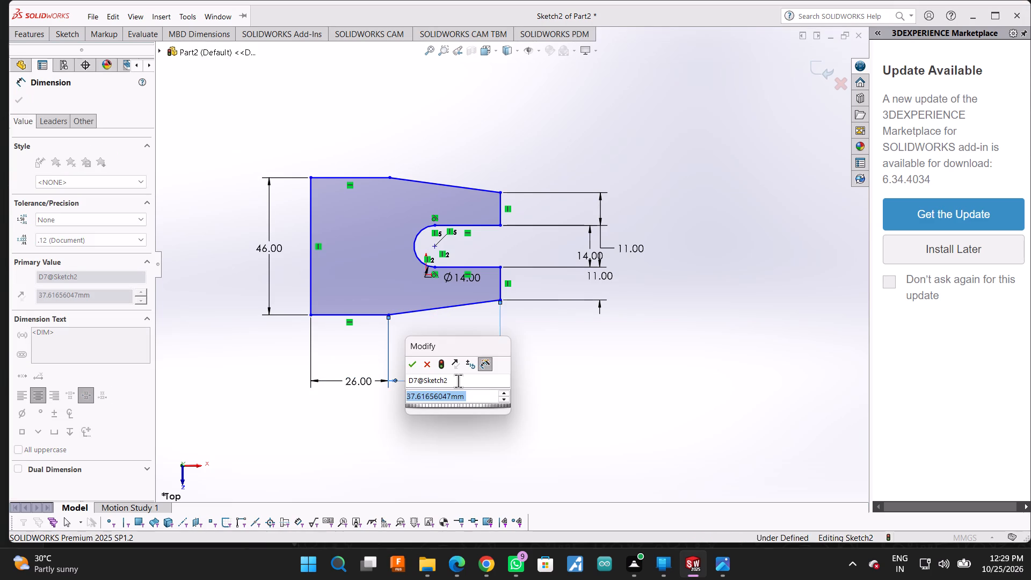
{"action": "type", "text": "38"}
{"action": "key", "text": "Return"}
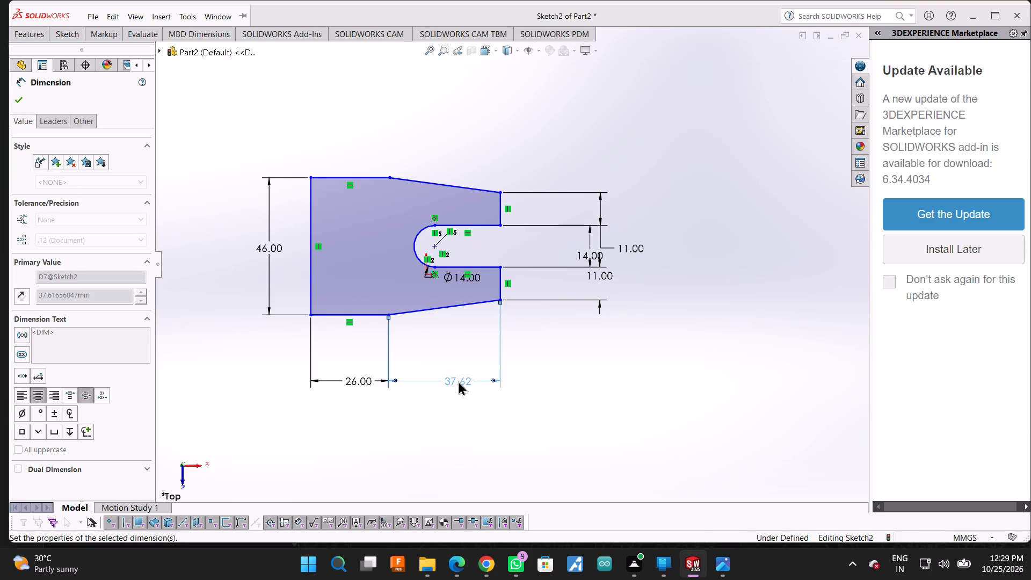
Dimension the upper slanted edge's horizontal span as 38 mm.
{"action": "left_click", "coordinate": [448, 186]}
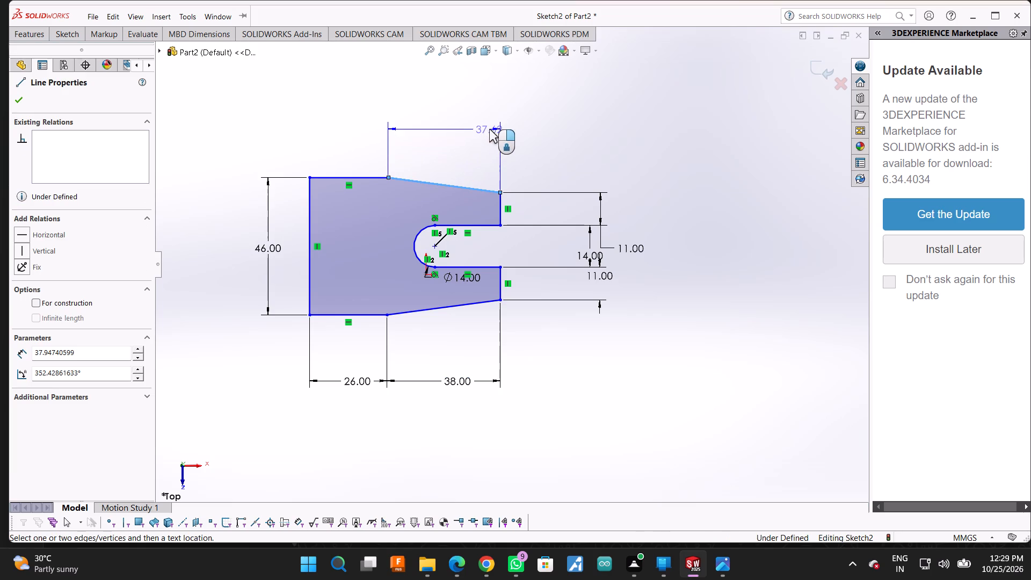
{"action": "left_click", "coordinate": [490, 129]}
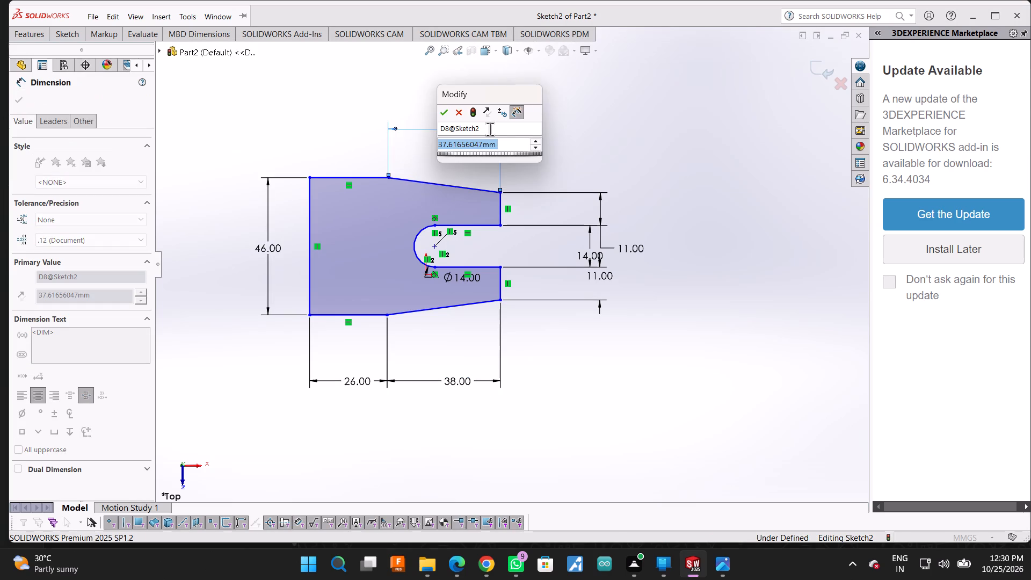
{"action": "key", "text": "3"}
{"action": "key", "text": "7"}
{"action": "key", "text": "BackSpace"}
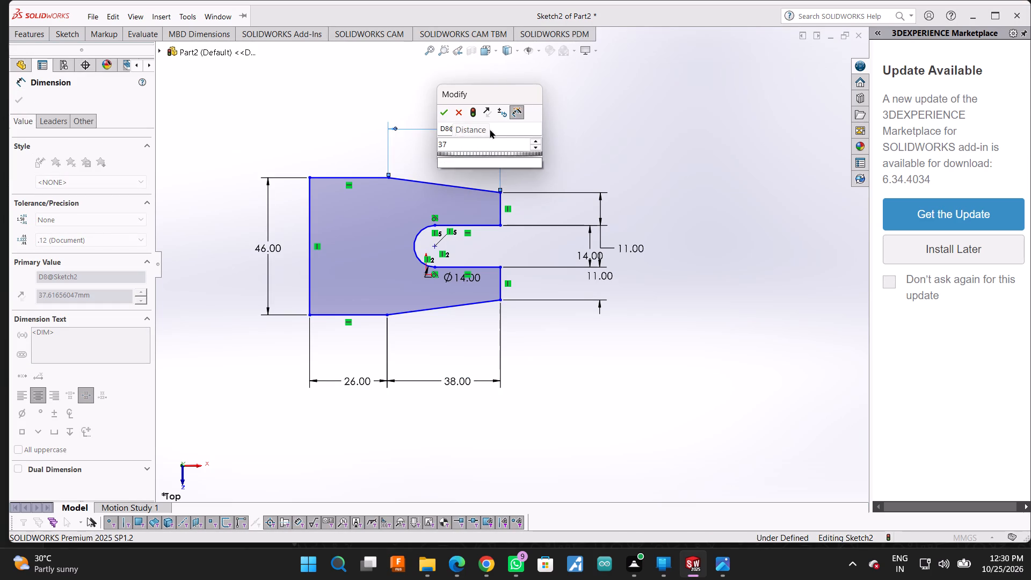
{"action": "key", "text": "8"}
{"action": "key", "text": "Return"}
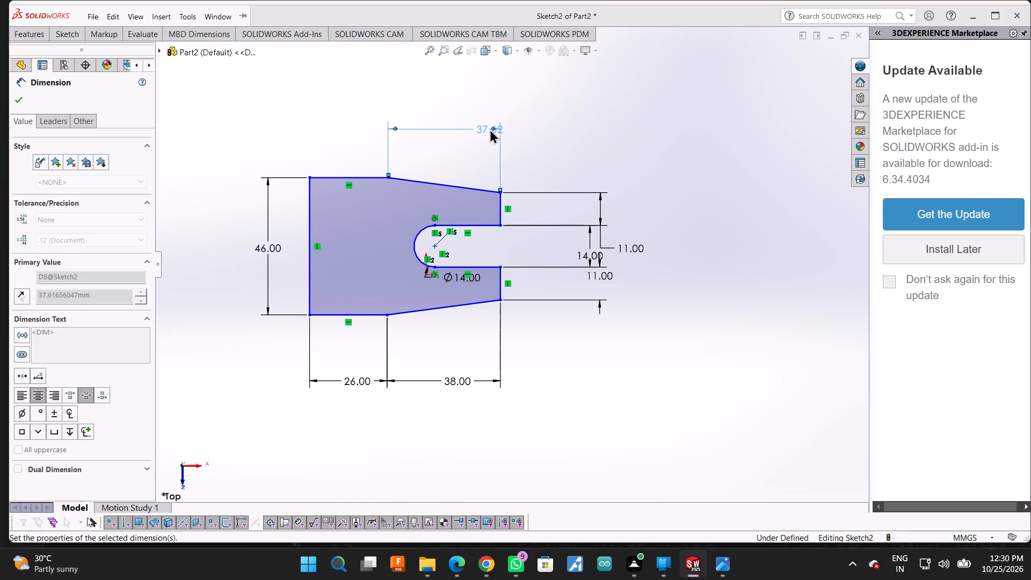
Add a driven length dimension above the upper horizontal edge and finish dimensioning.
{"action": "left_click", "coordinate": [348, 177]}
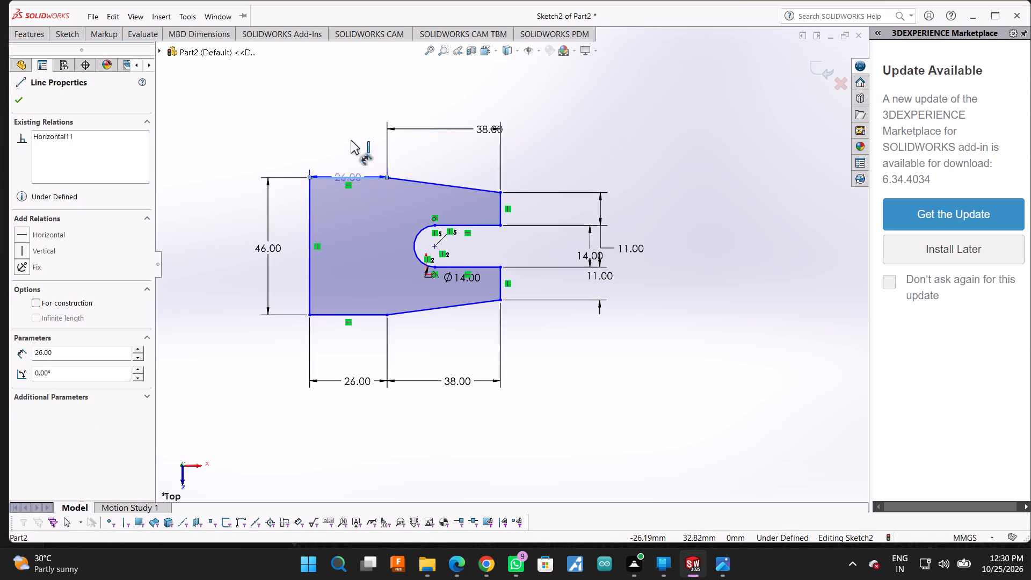
{"action": "left_click", "coordinate": [346, 129]}
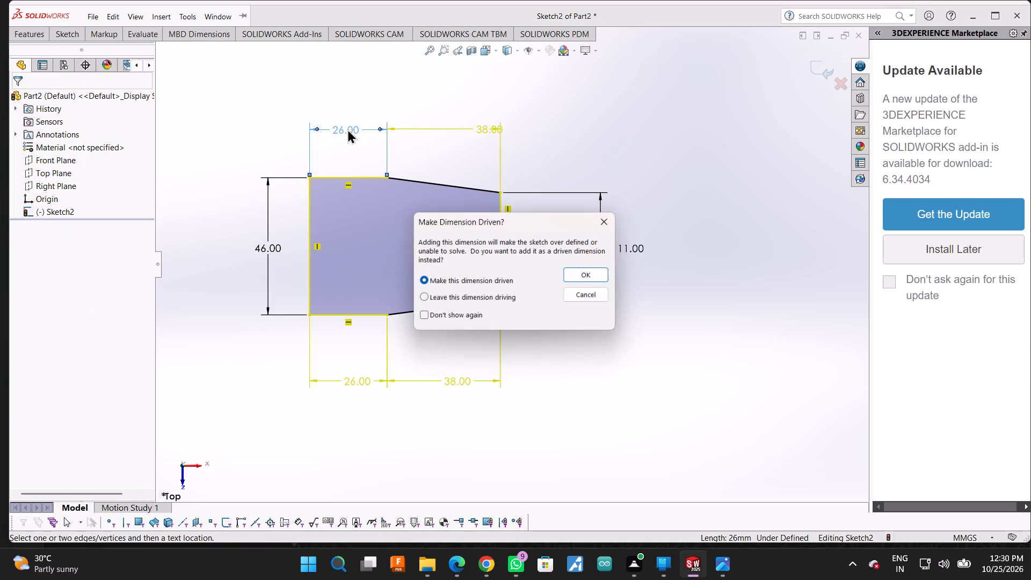
{"action": "left_click", "coordinate": [601, 275]}
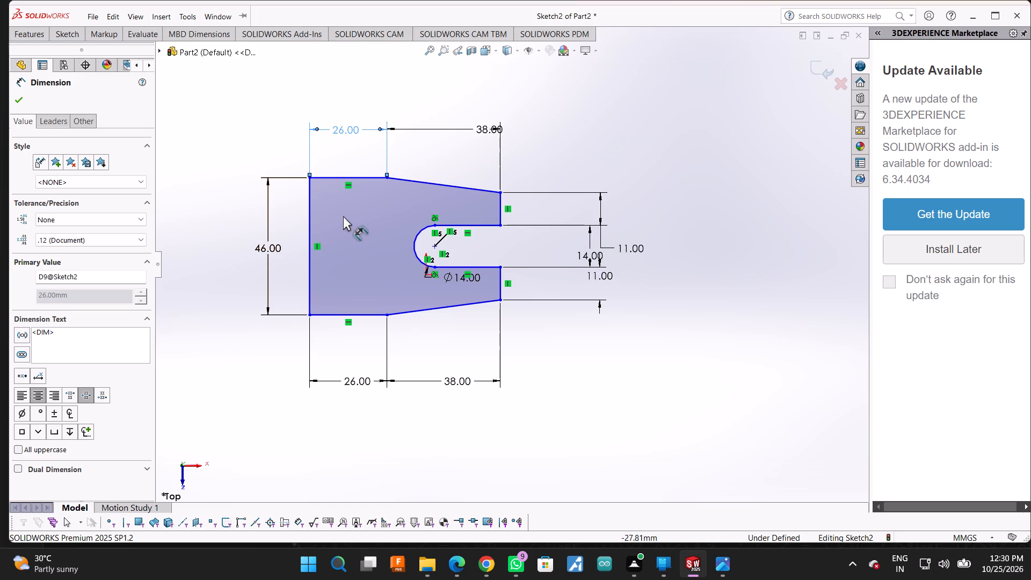
{"action": "scroll", "coordinate": [396, 271], "scroll_direction": "down", "scroll_amount": 1}
{"action": "scroll", "coordinate": [396, 271], "scroll_direction": "up", "scroll_amount": 1}
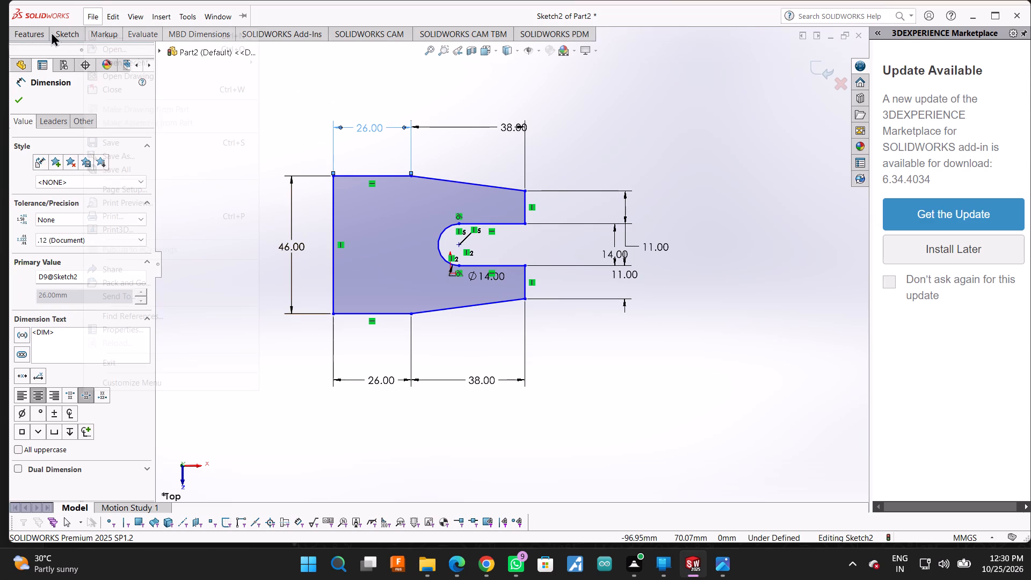
{"action": "left_click", "coordinate": [21, 93]}
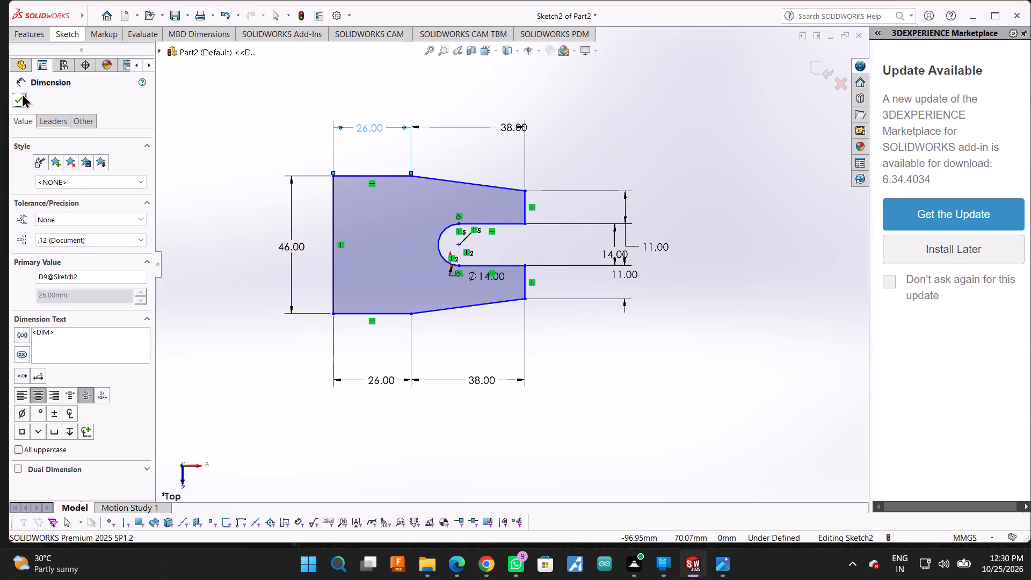
{"action": "left_click", "coordinate": [22, 93]}
Sketch a closed stepped chain of horizontal and vertical lines outside the 46 mm edge, from its upper to its lower end, starting about 8 mm outward.
{"action": "left_click", "coordinate": [67, 38]}
{"action": "left_click", "coordinate": [90, 47]}
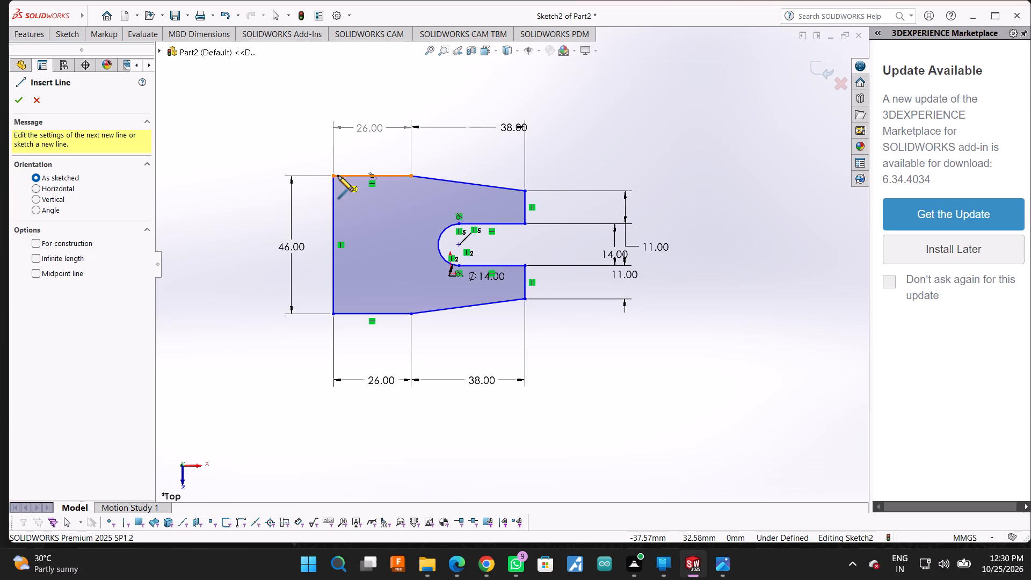
{"action": "left_click", "coordinate": [332, 176]}
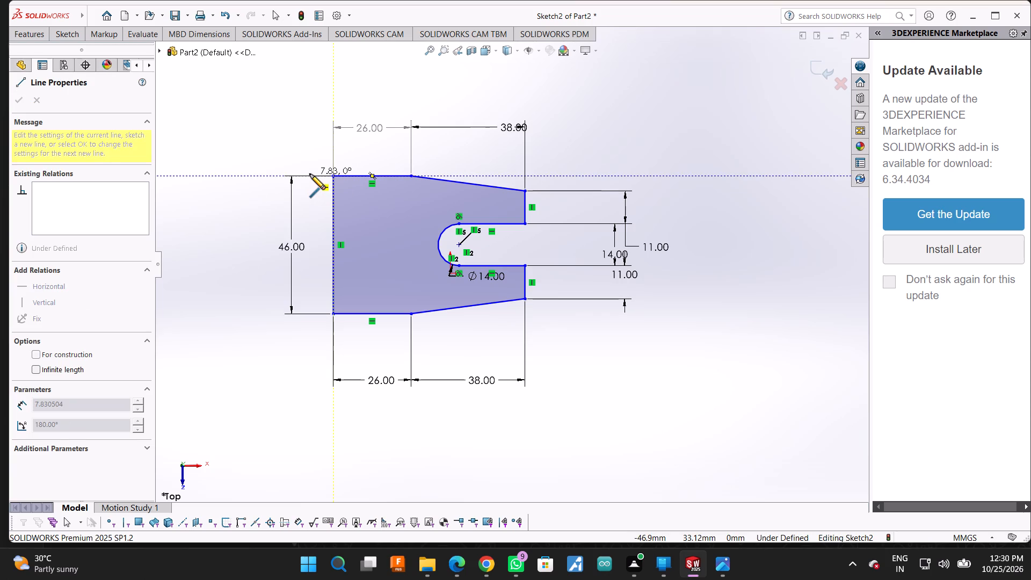
{"action": "left_click", "coordinate": [310, 174]}
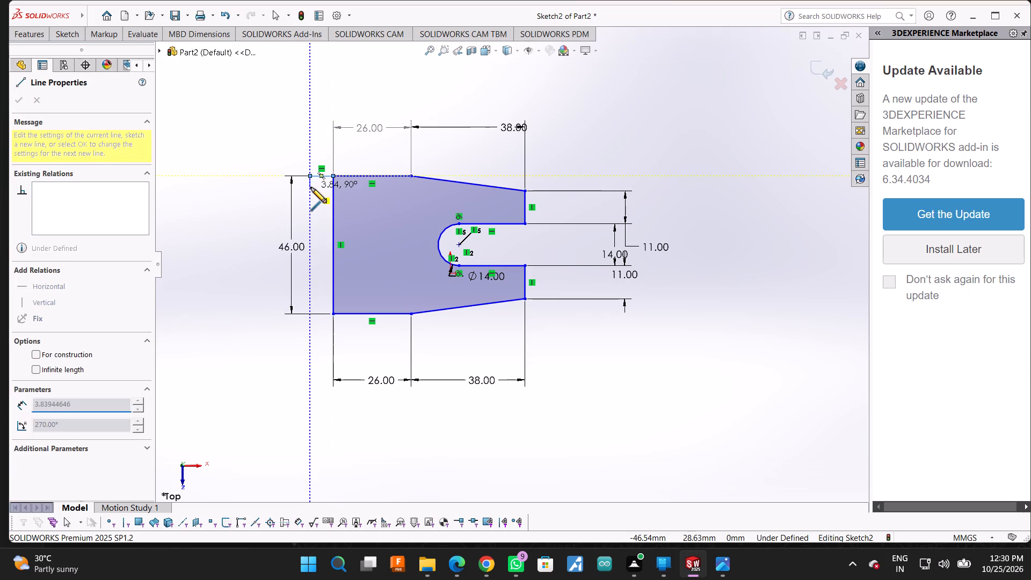
{"action": "left_click", "coordinate": [311, 195]}
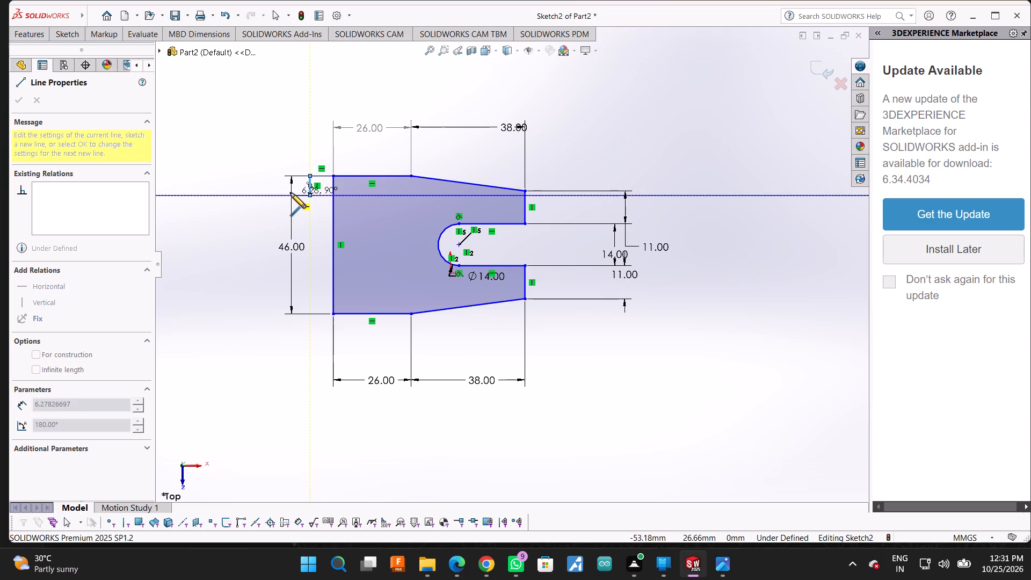
{"action": "left_click", "coordinate": [291, 193]}
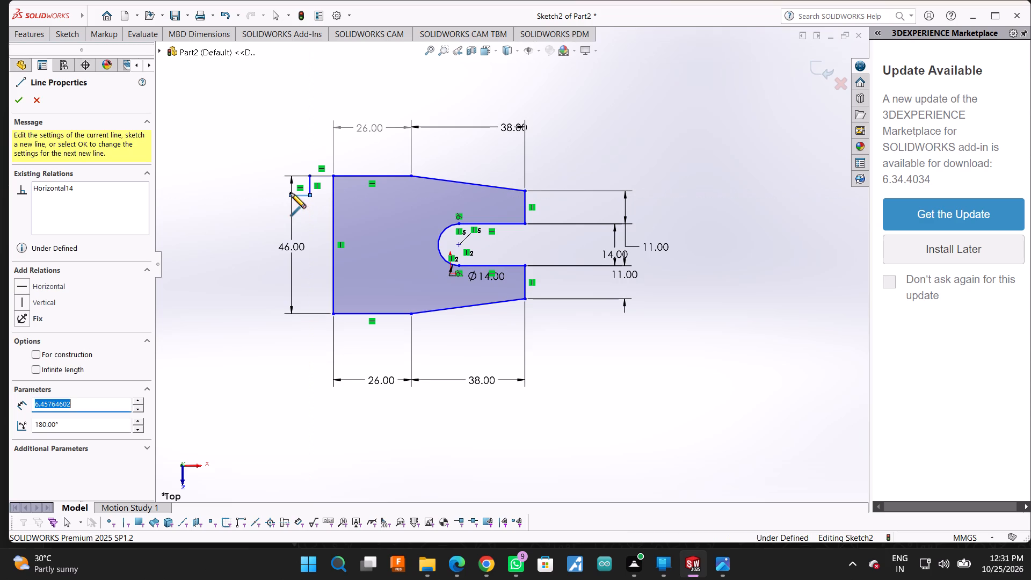
{"action": "left_click", "coordinate": [292, 257]}
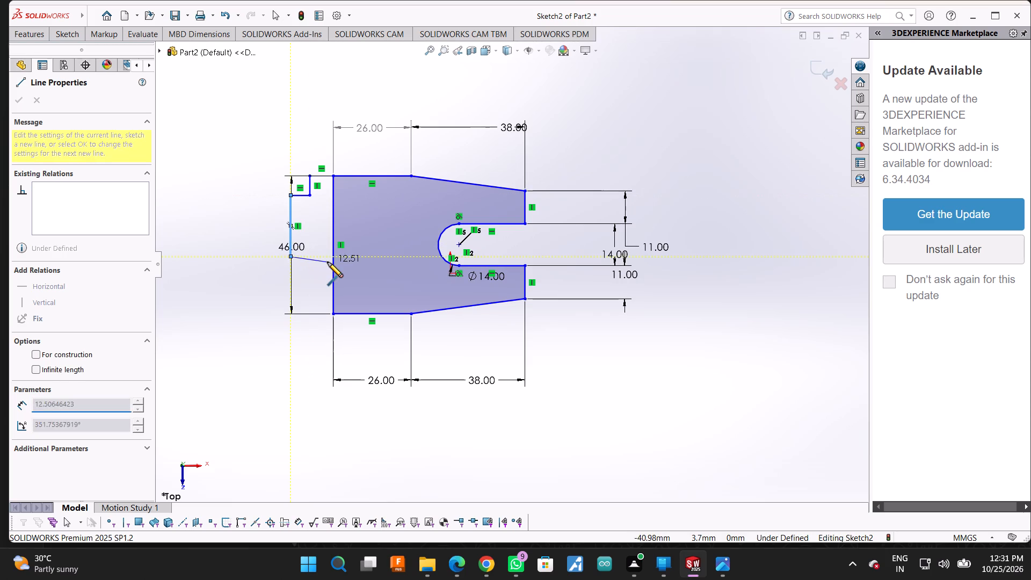
{"action": "left_click", "coordinate": [323, 259]}
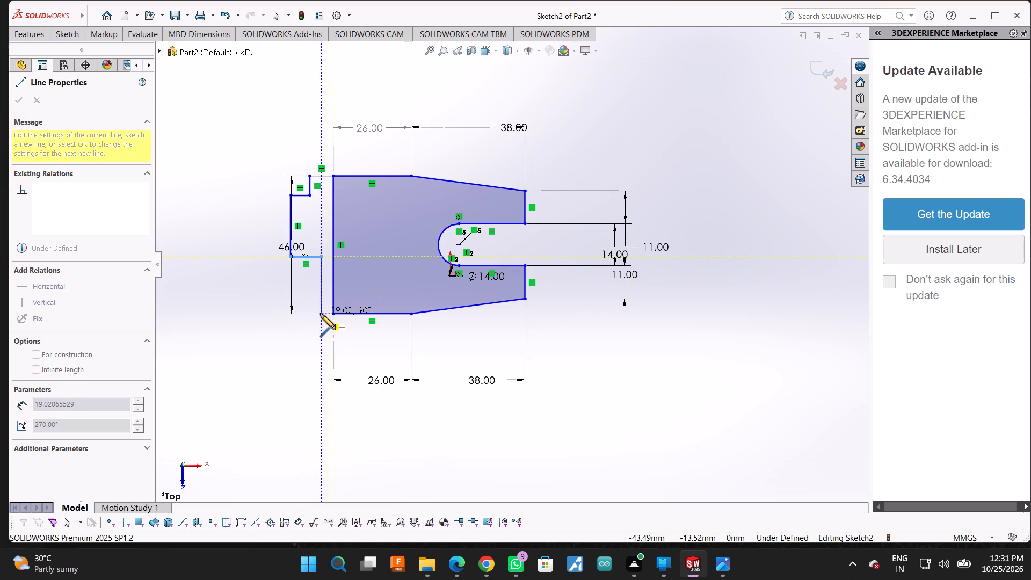
{"action": "left_click", "coordinate": [320, 314]}
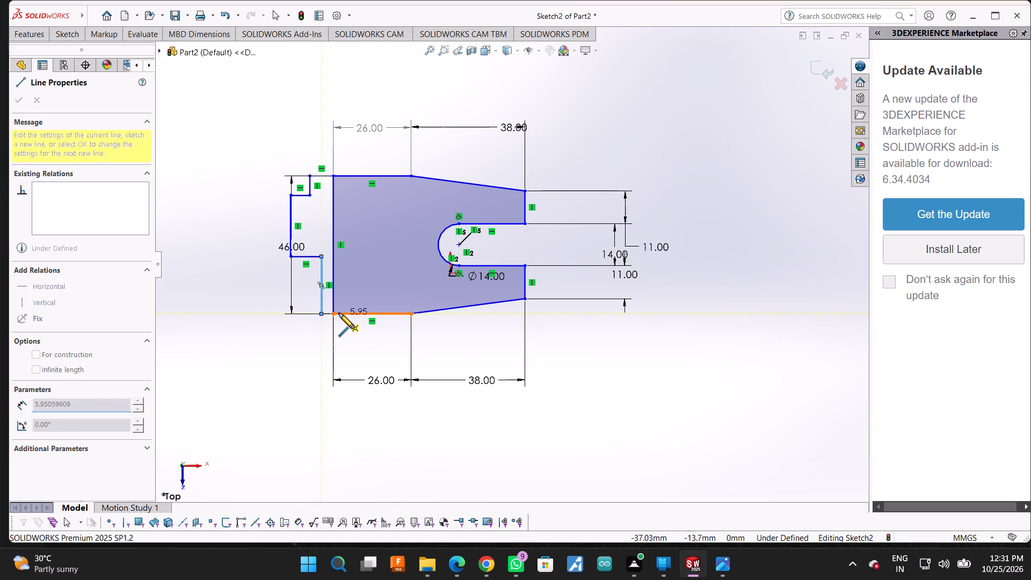
{"action": "left_click", "coordinate": [333, 311]}
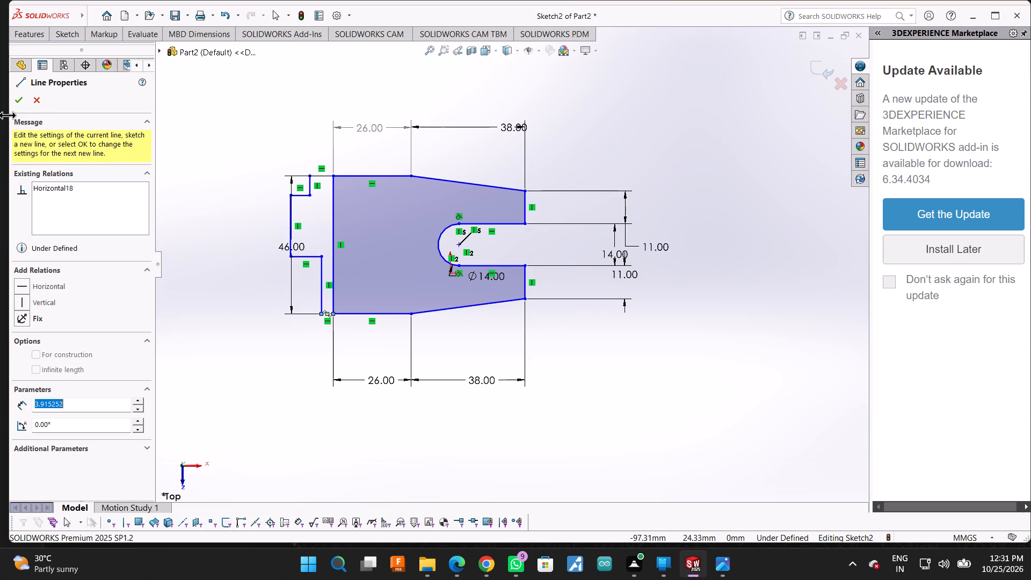
{"action": "left_click", "coordinate": [18, 104]}
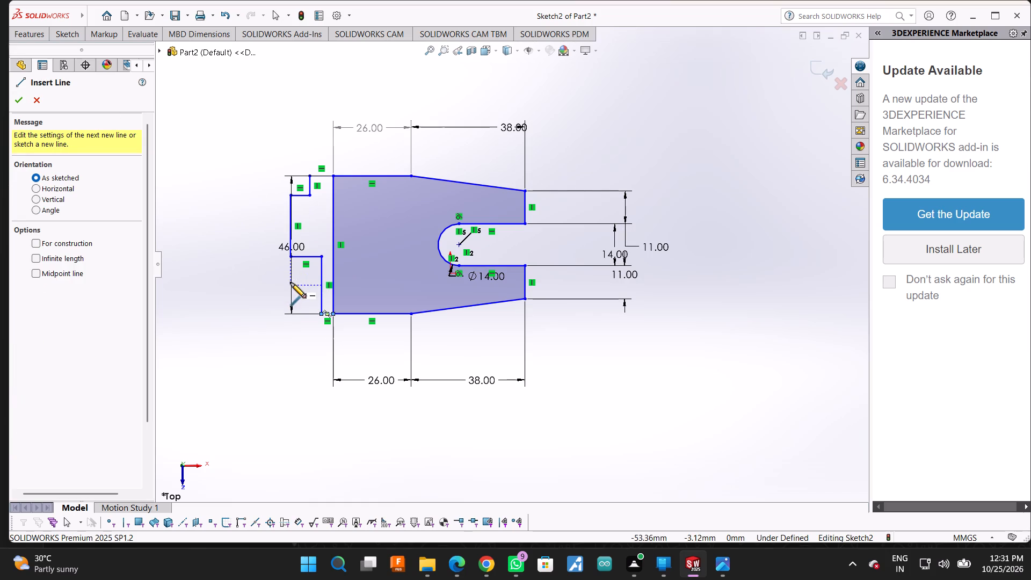
{"action": "left_click", "coordinate": [21, 103]}
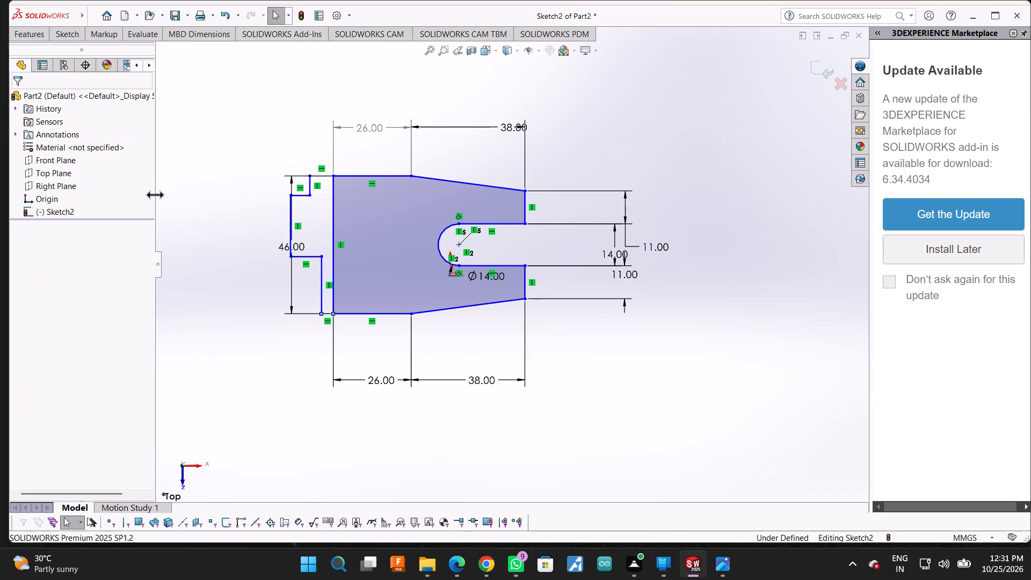
Move the 46 mm dimension farther outward, clear of the stepped outline.
{"action": "left_click_drag", "start_coordinate": [290, 275], "coordinate": [222, 272]}
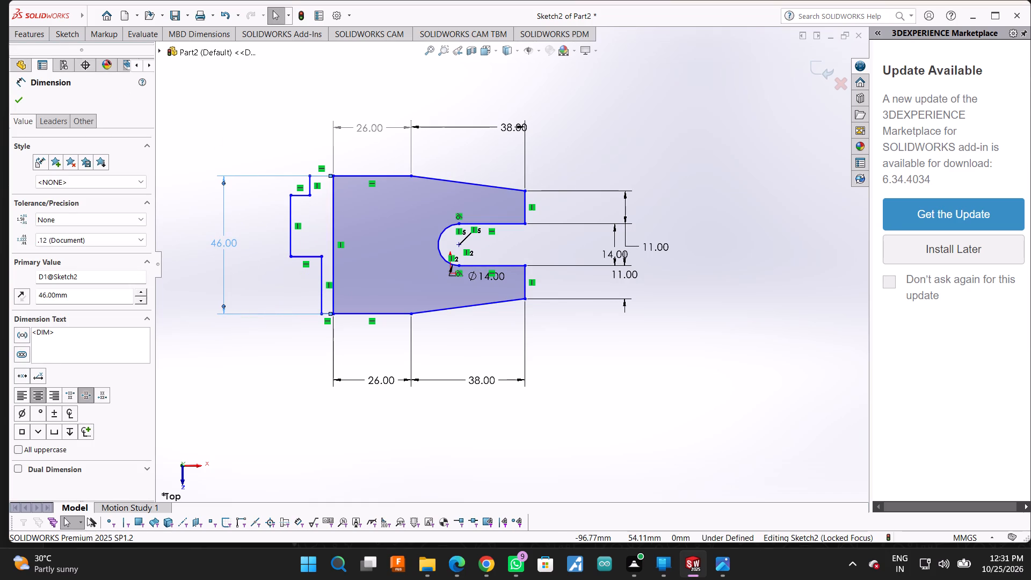
{"action": "left_click", "coordinate": [23, 96]}
Bring up the sketch commands and maximize the program window.
{"action": "left_click", "coordinate": [60, 25]}
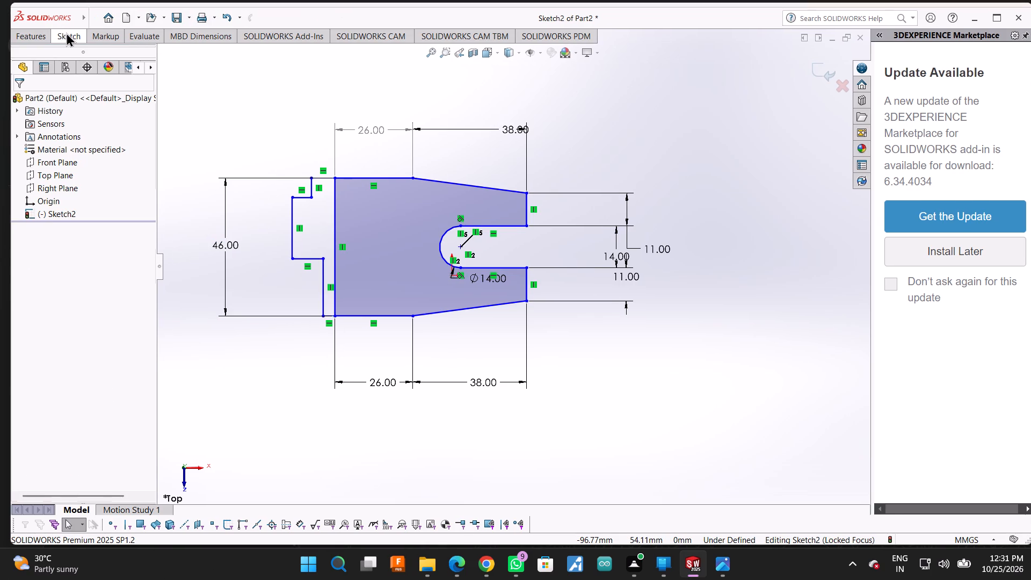
{"action": "left_click", "coordinate": [66, 33]}
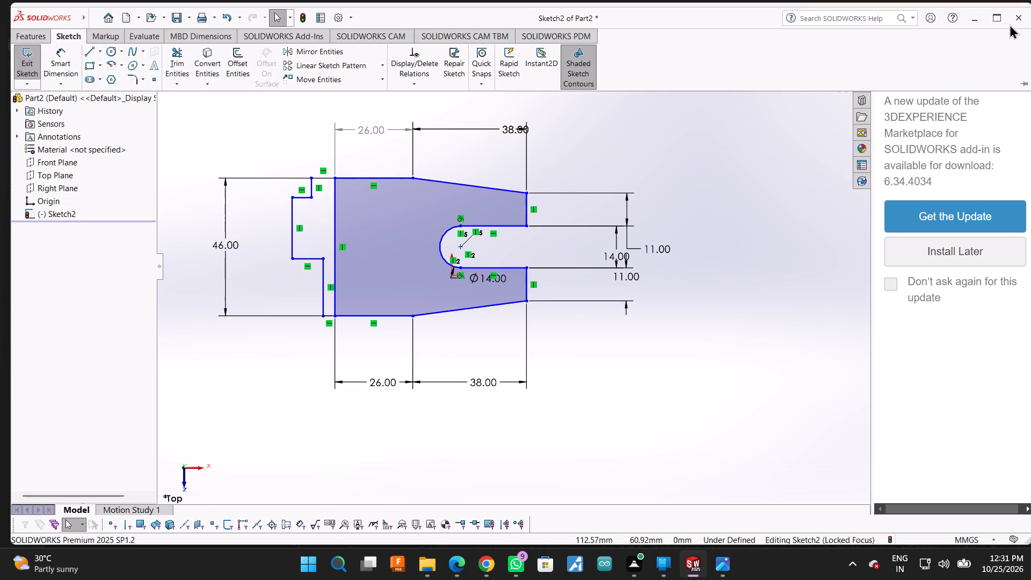
{"action": "left_click", "coordinate": [1004, 21]}
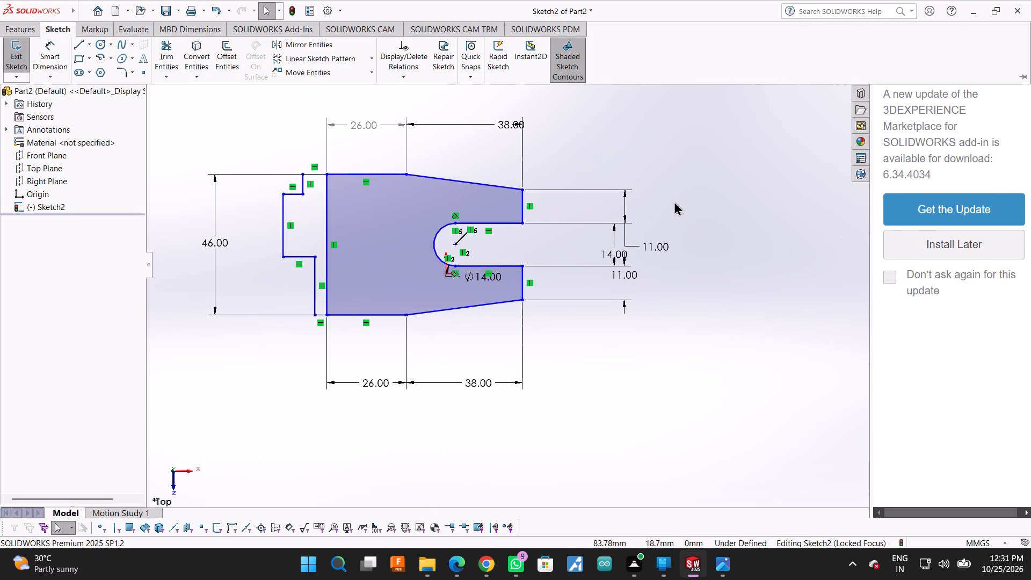
Dimension the stepped outline's uppermost horizontal line, adjoining the base profile, to 9 mm above the sketch.
{"action": "left_click_drag", "start_coordinate": [870, 332], "coordinate": [1013, 328]}
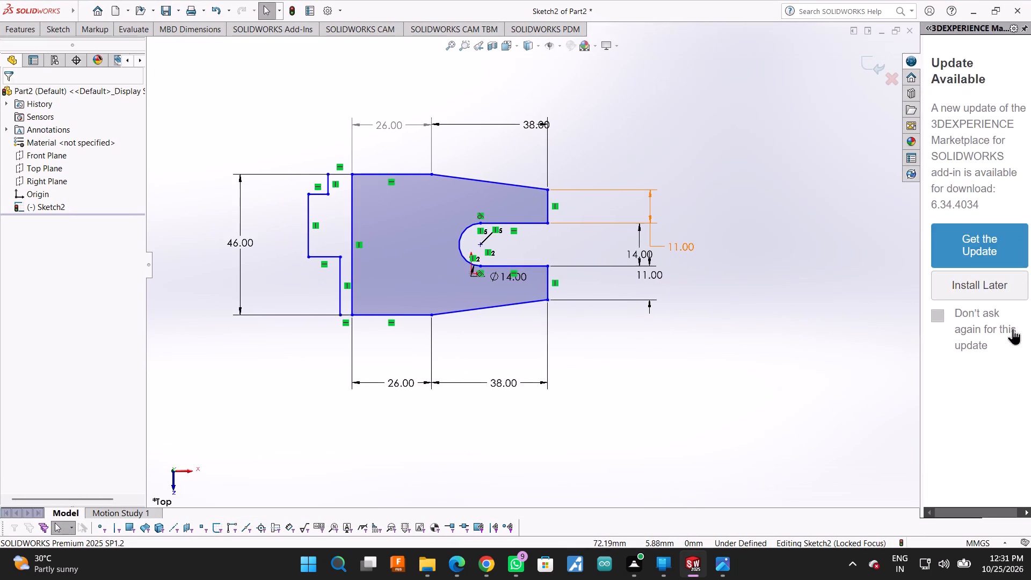
{"action": "left_click", "coordinate": [59, 27]}
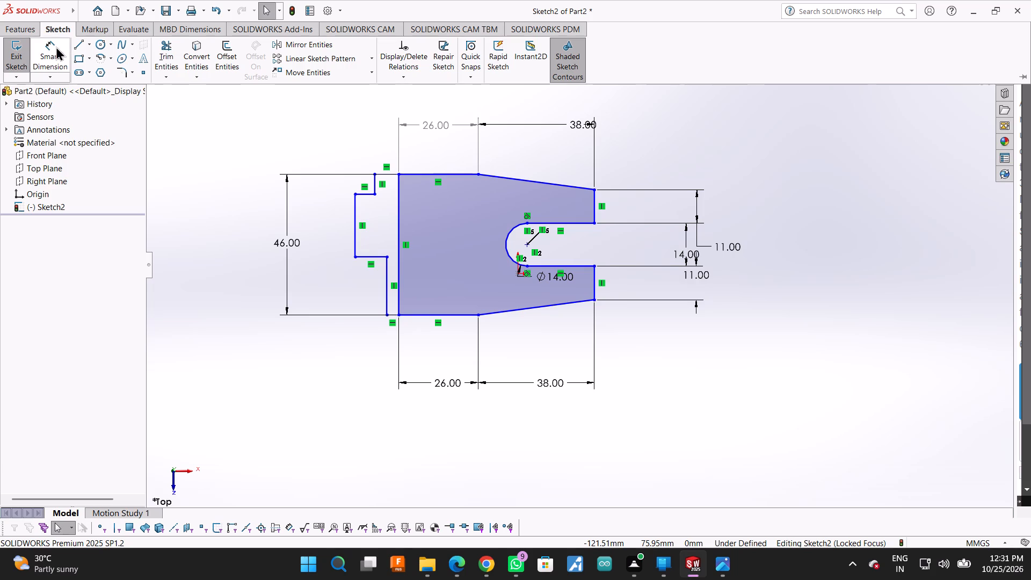
{"action": "left_click", "coordinate": [56, 46]}
{"action": "left_click", "coordinate": [312, 175]}
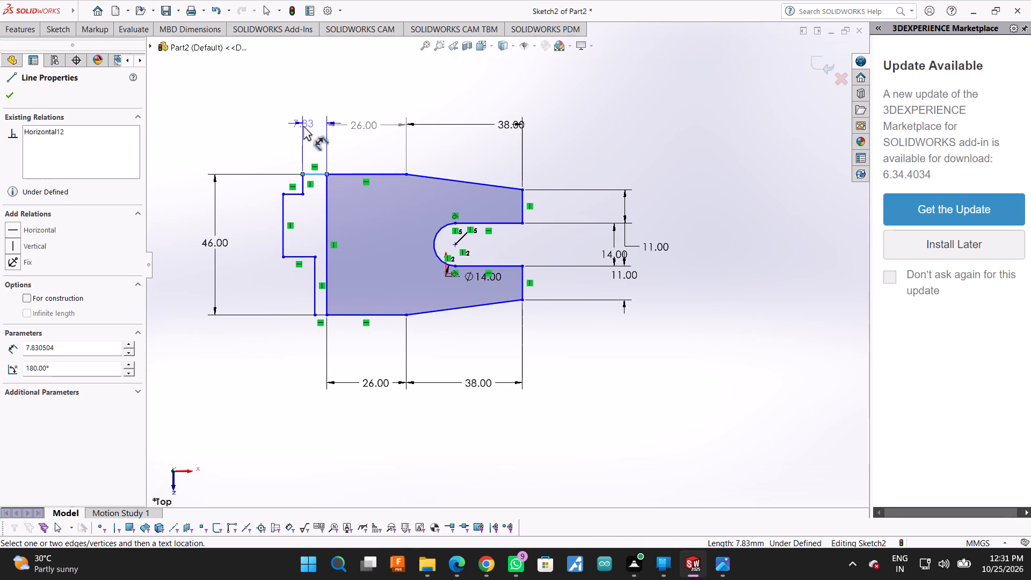
{"action": "left_click", "coordinate": [302, 125]}
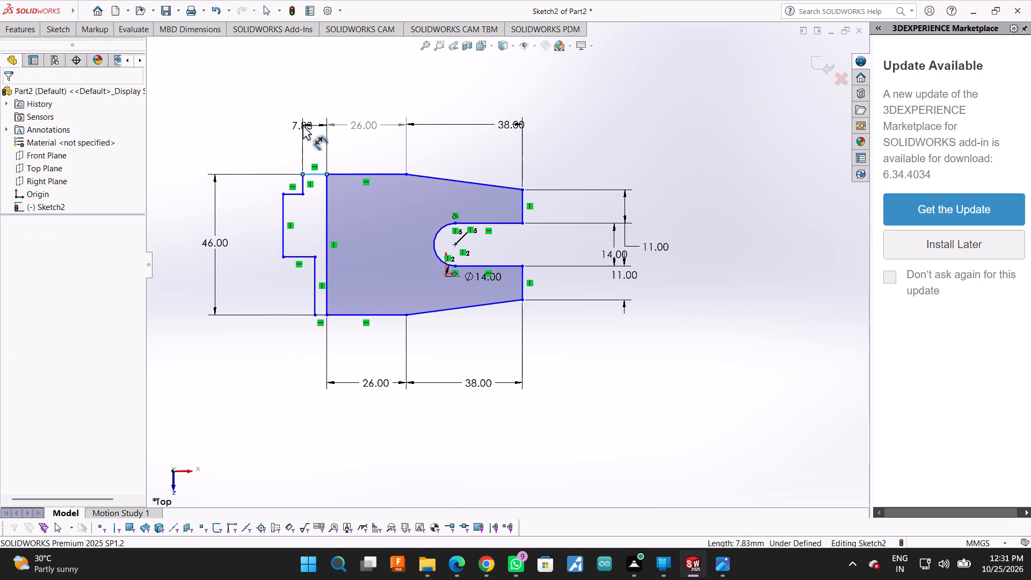
{"action": "key", "text": "9"}
{"action": "key", "text": "Return"}
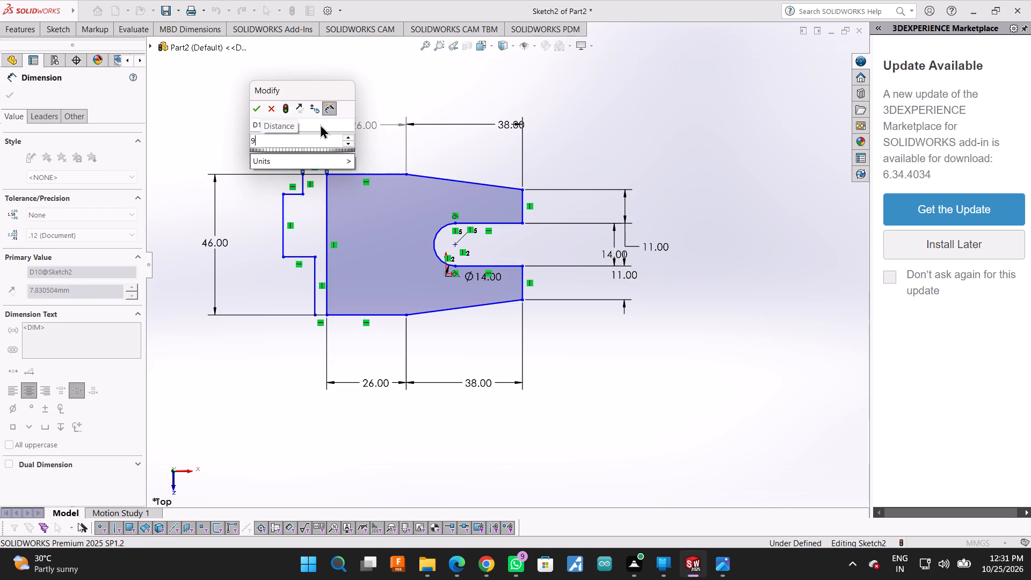
Dimension the stepped outline's upper vertical line to 9 mm and its outermost vertical line to 30 mm.
{"action": "left_click", "coordinate": [299, 179]}
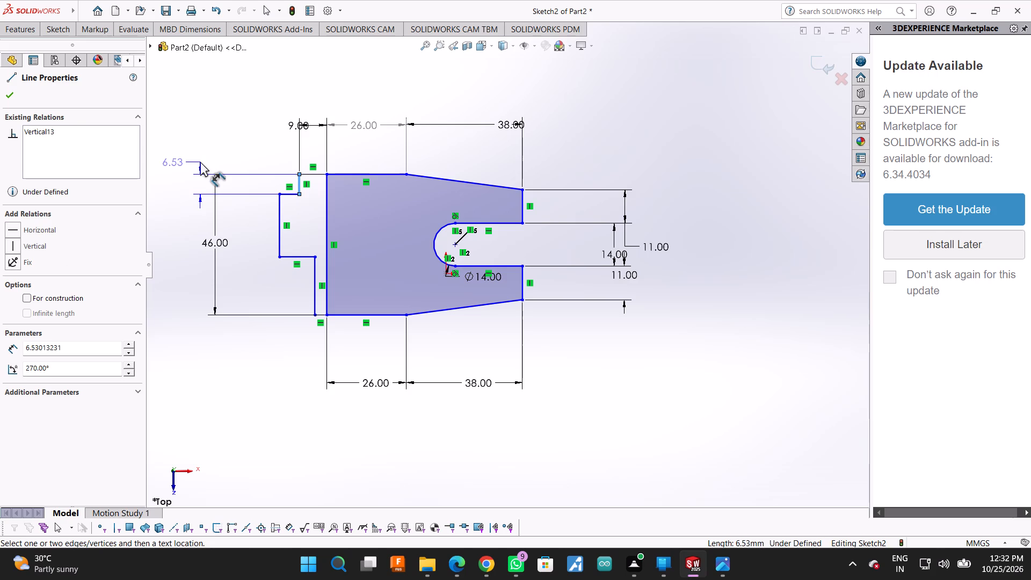
{"action": "left_click", "coordinate": [200, 162]}
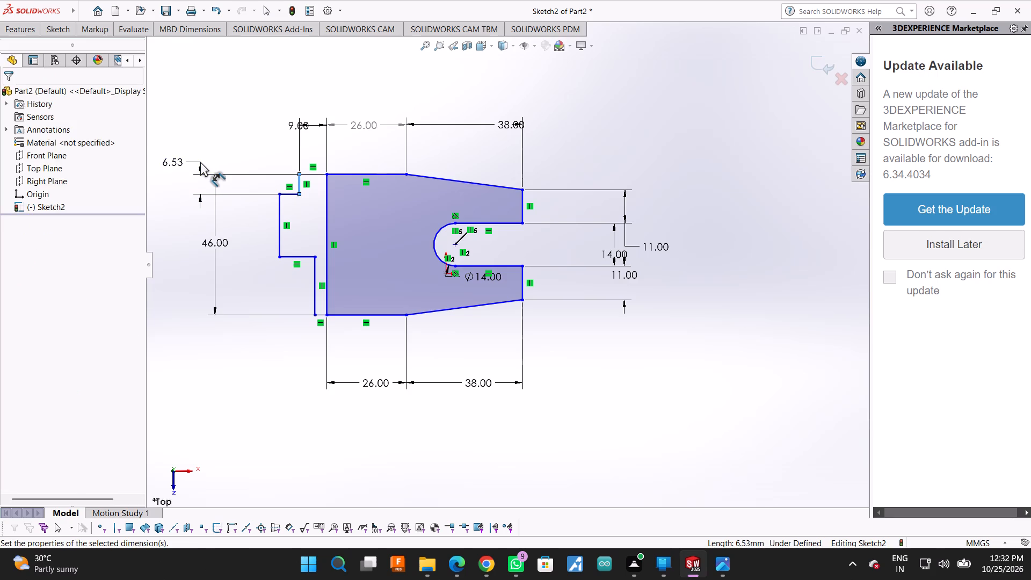
{"action": "key", "text": "9"}
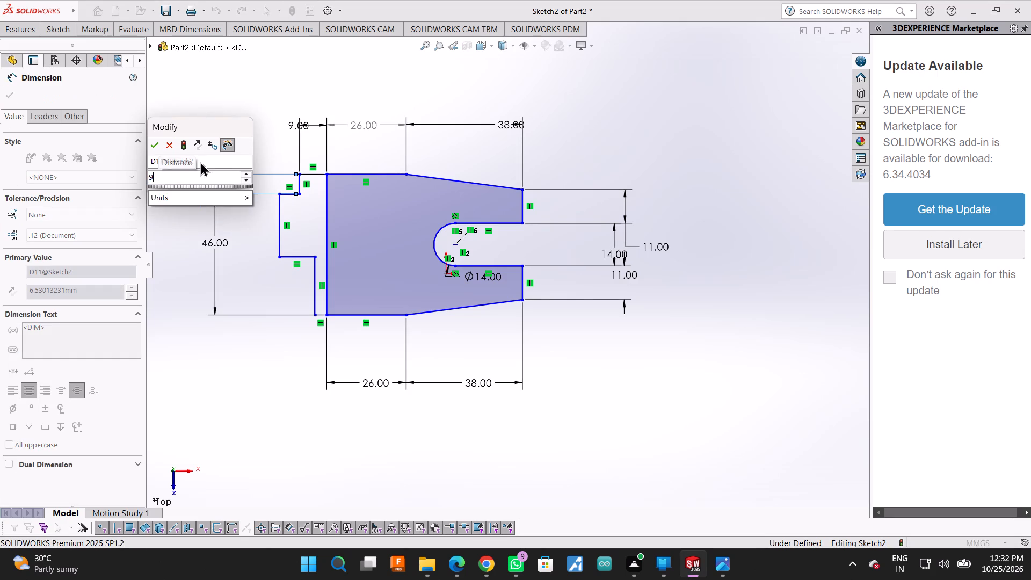
{"action": "key", "text": "Return"}
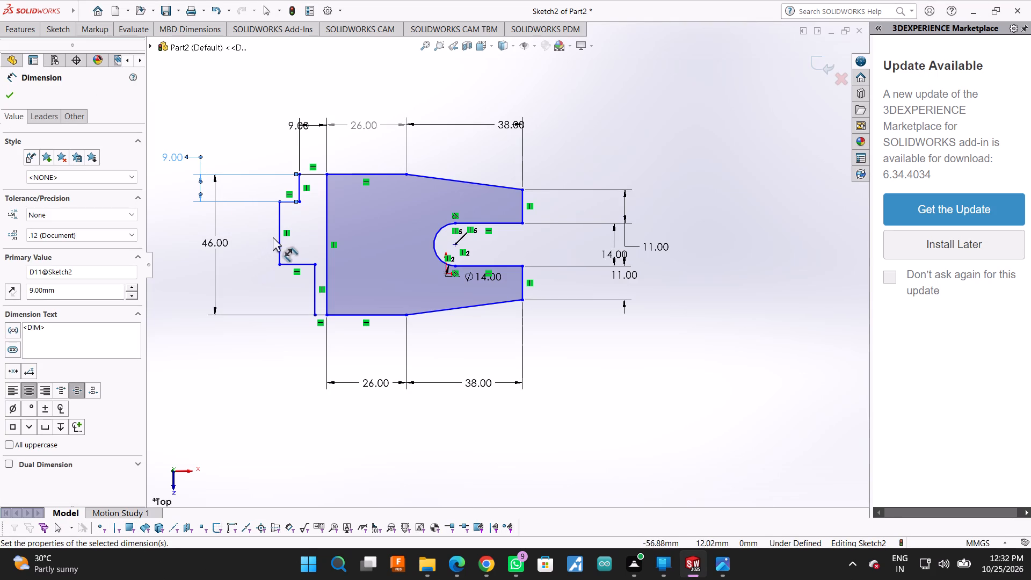
{"action": "left_click", "coordinate": [280, 236]}
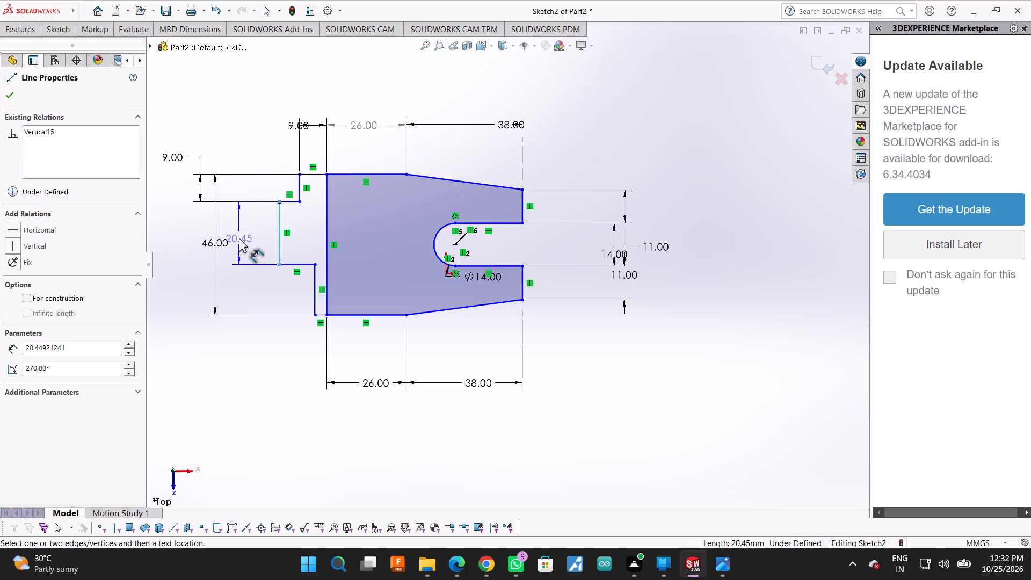
{"action": "left_click", "coordinate": [239, 238]}
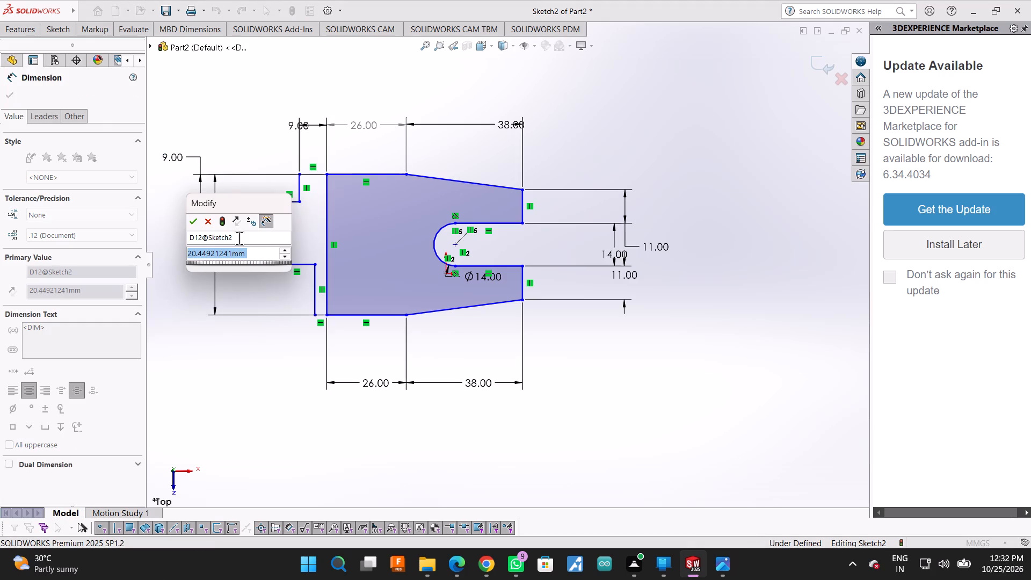
{"action": "type", "text": "30"}
{"action": "key", "text": "Return"}
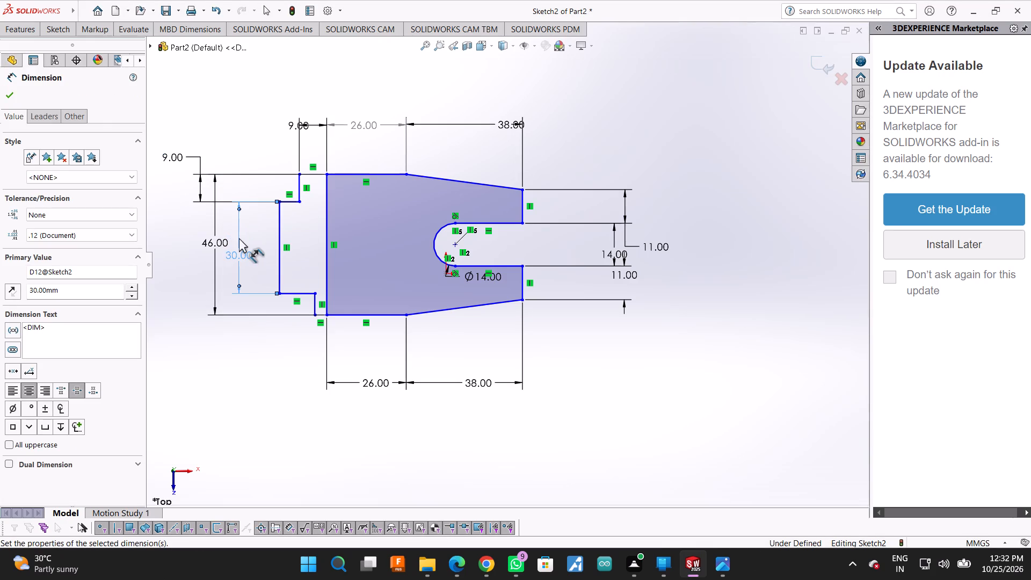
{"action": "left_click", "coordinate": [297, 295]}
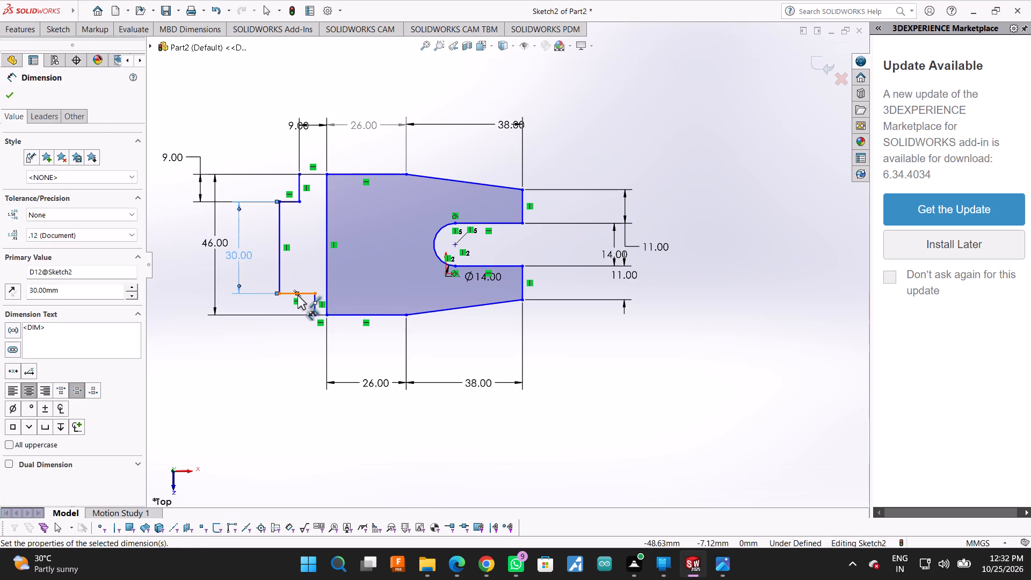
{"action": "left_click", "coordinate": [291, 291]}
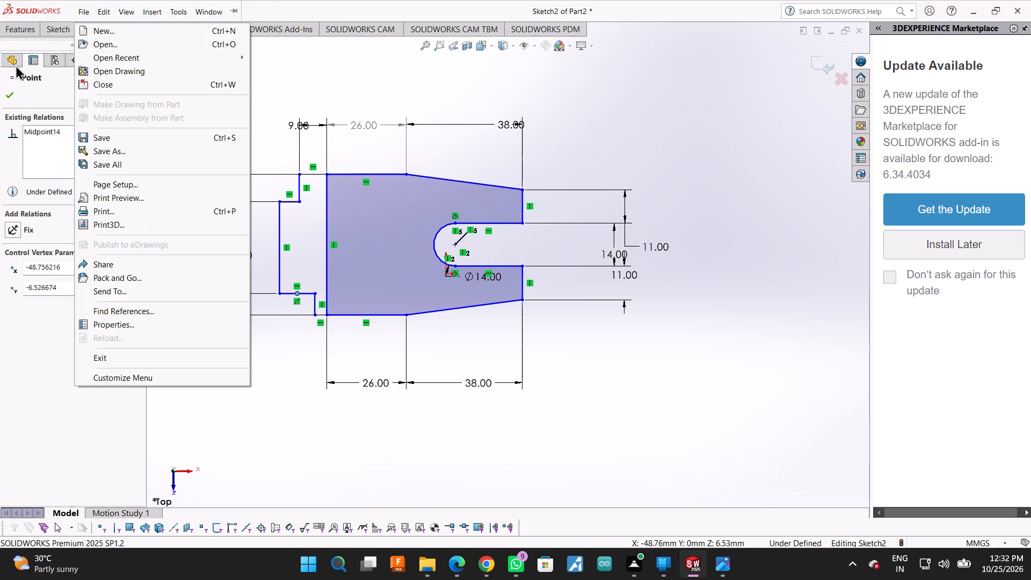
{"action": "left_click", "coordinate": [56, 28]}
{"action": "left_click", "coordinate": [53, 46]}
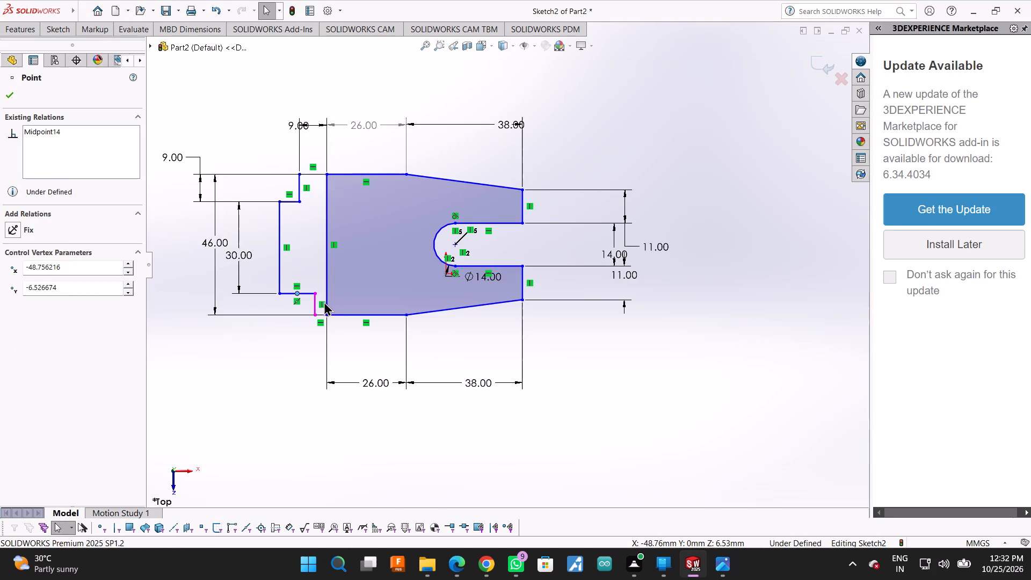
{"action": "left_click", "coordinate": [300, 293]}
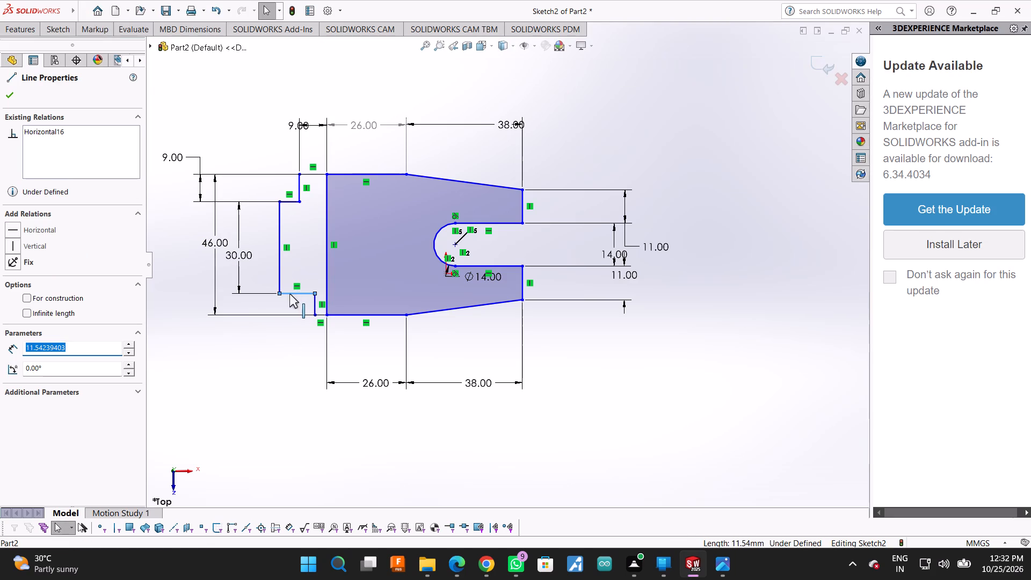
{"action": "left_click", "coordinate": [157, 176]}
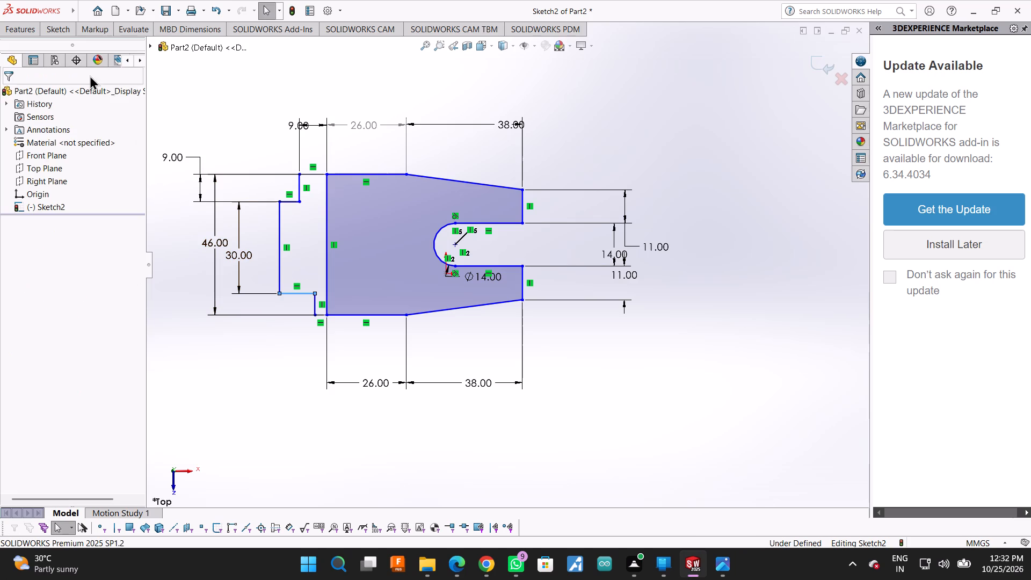
Dimension the lower horizontal line running inward from the outermost vertical line to 9 mm, placed below the outline.
{"action": "left_click", "coordinate": [58, 34]}
{"action": "left_click", "coordinate": [55, 54]}
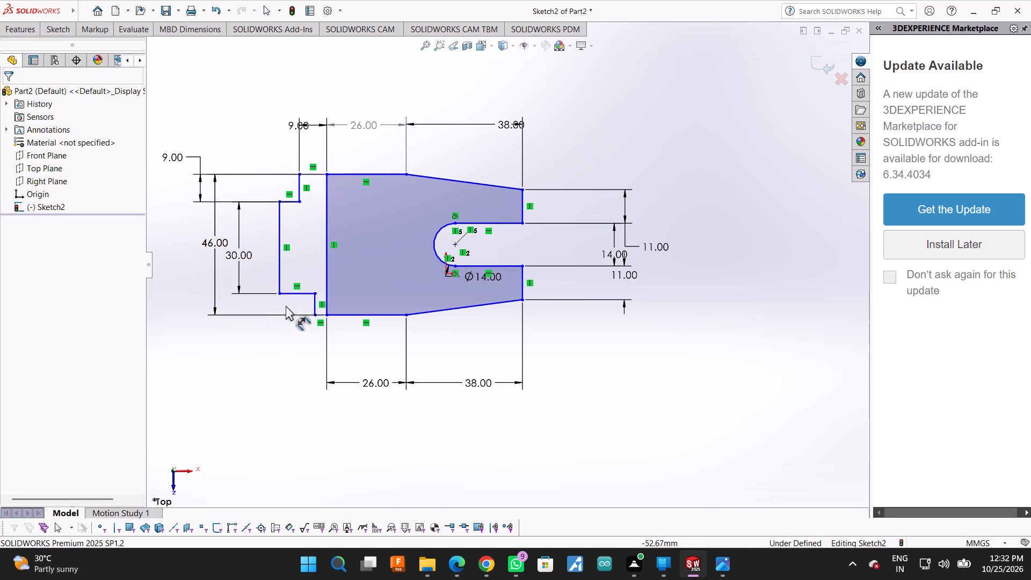
{"action": "left_click", "coordinate": [291, 294]}
{"action": "left_click", "coordinate": [285, 375]}
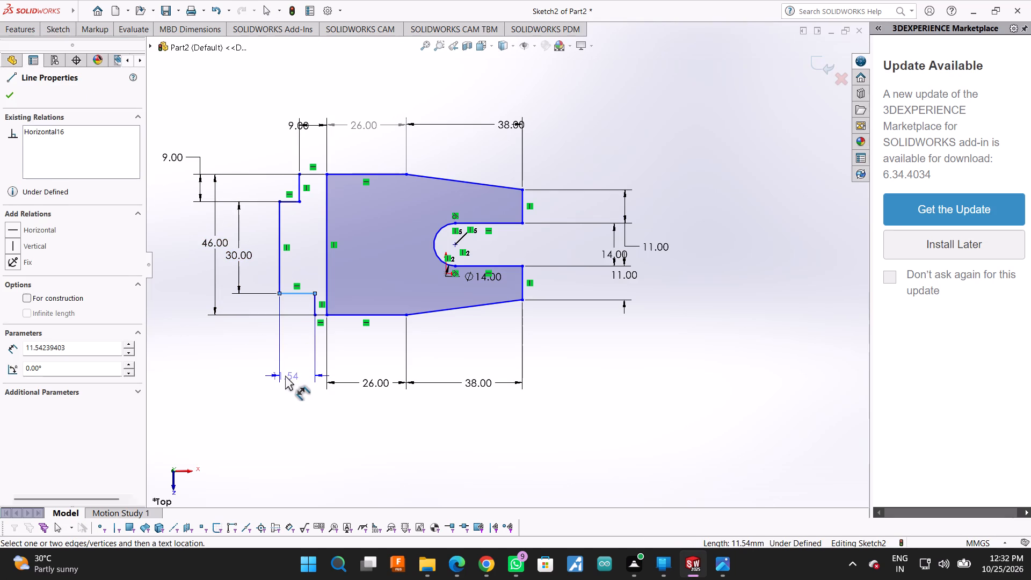
{"action": "key", "text": "9"}
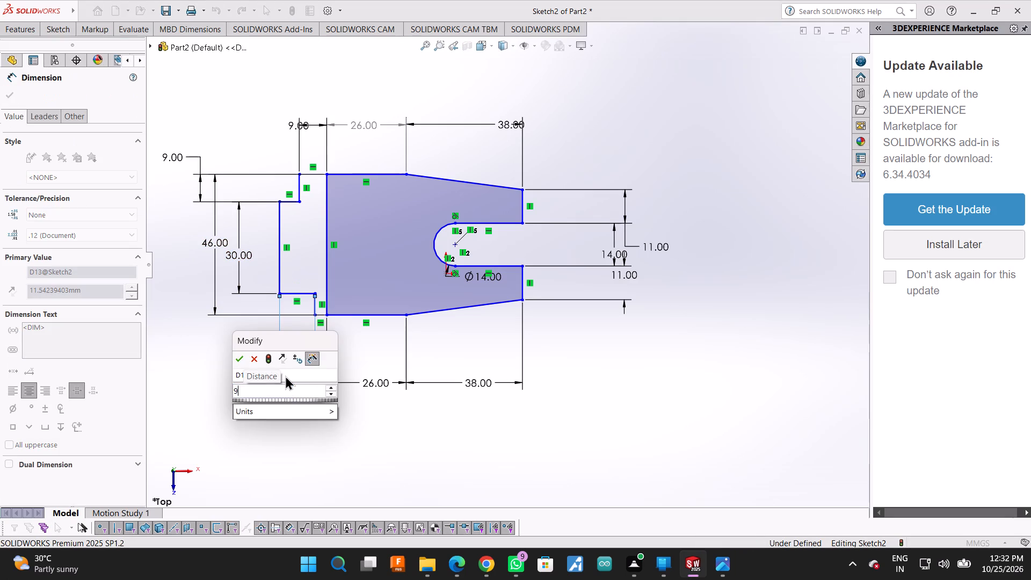
{"action": "key", "text": "Return"}
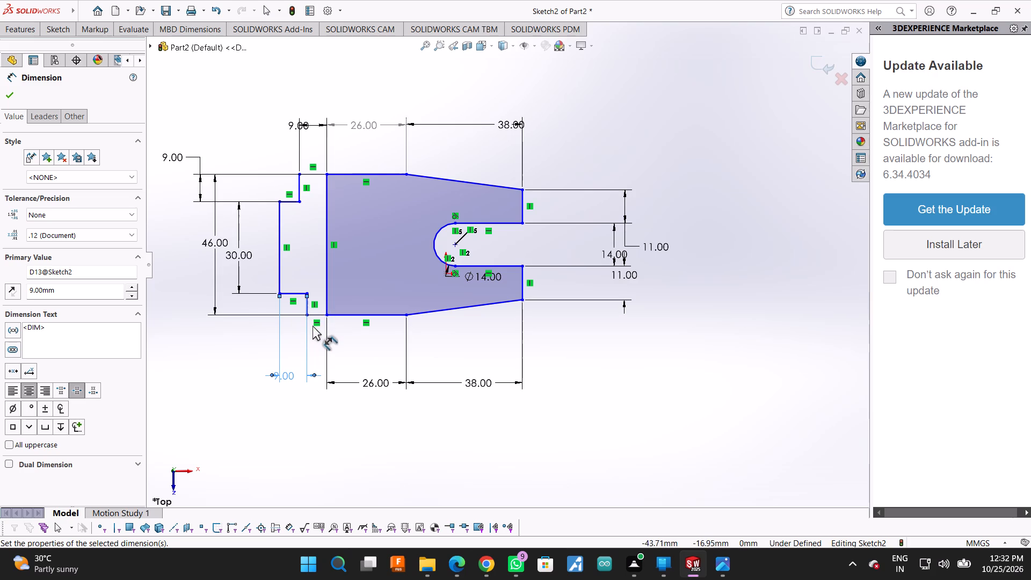
Add a driven length dimension to the lower short vertical line of the stepped outline.
{"action": "left_click", "coordinate": [309, 307]}
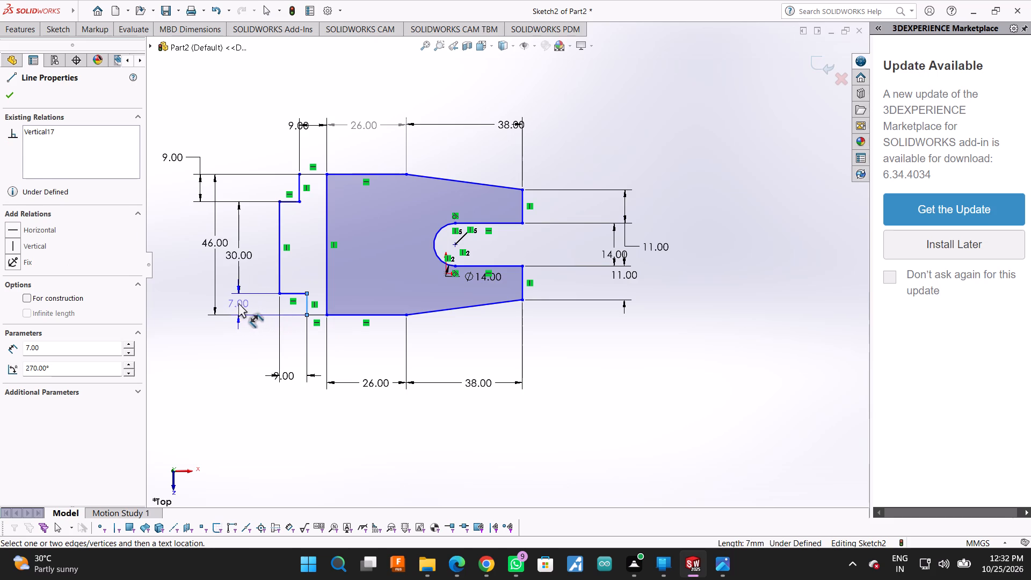
{"action": "left_click", "coordinate": [238, 303]}
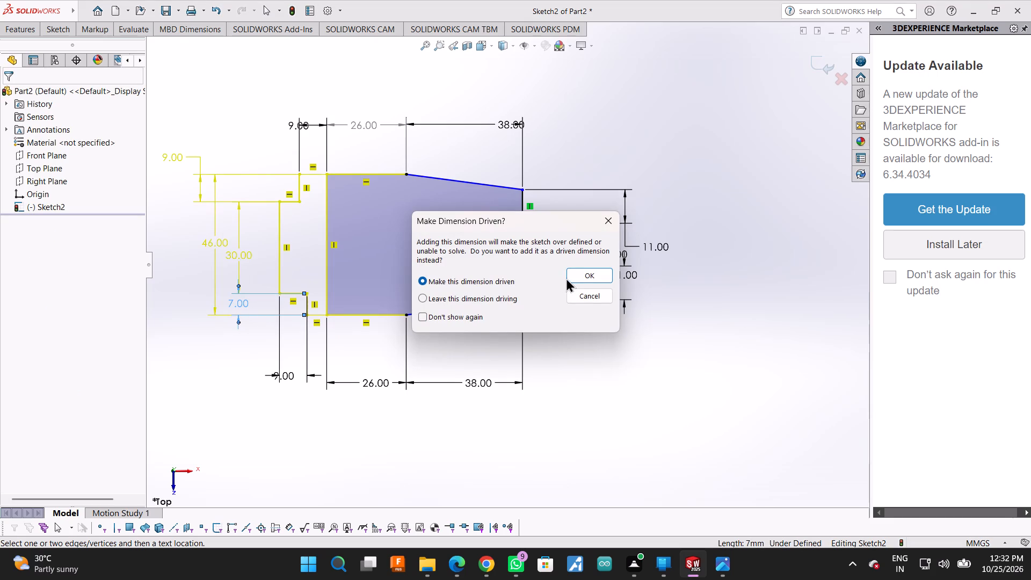
{"action": "left_click", "coordinate": [572, 275]}
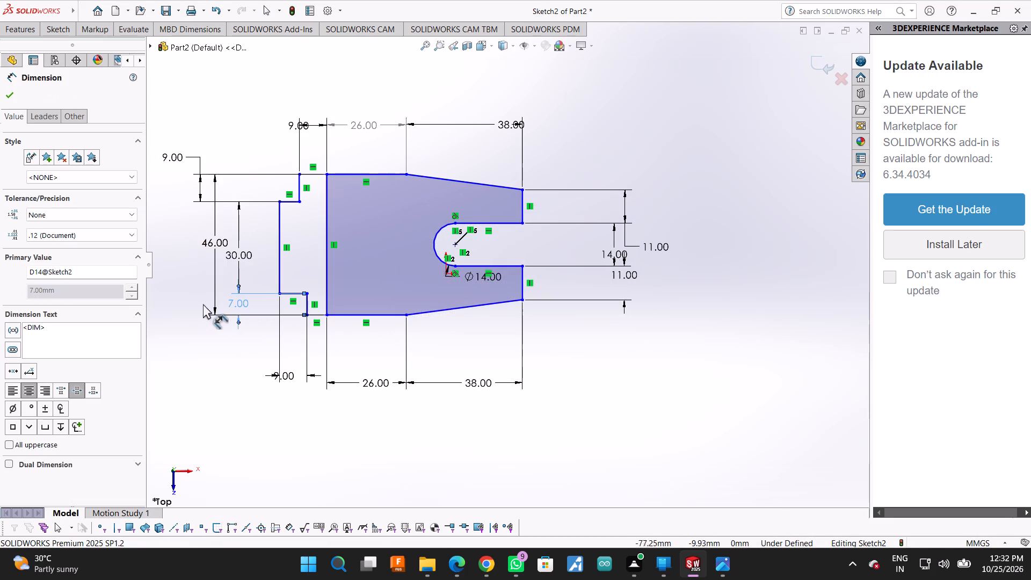
{"action": "left_click", "coordinate": [249, 301]}
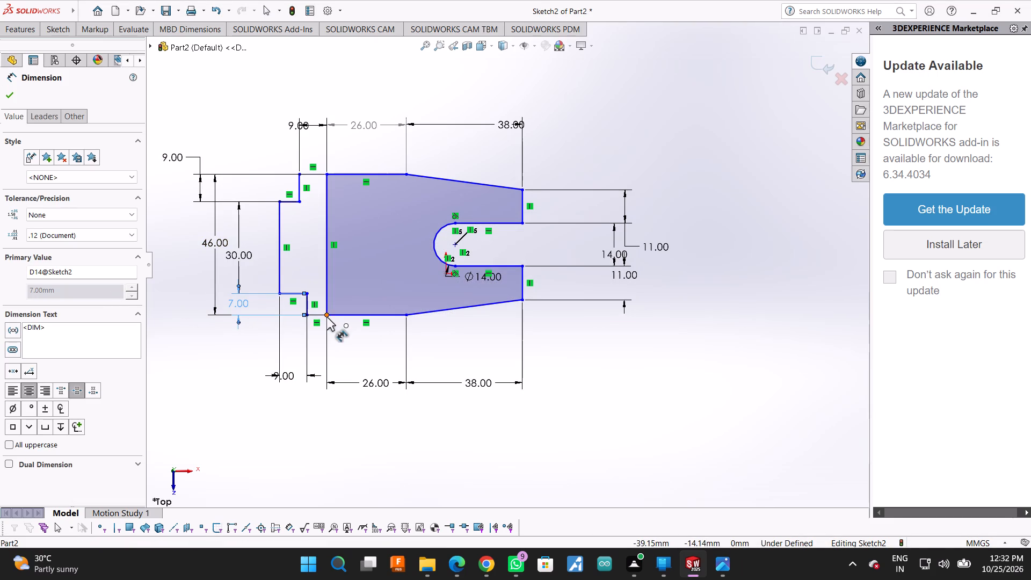
Dimension the bottom horizontal line joining the stepped outline to the base profile to 9 mm.
{"action": "left_click", "coordinate": [320, 315]}
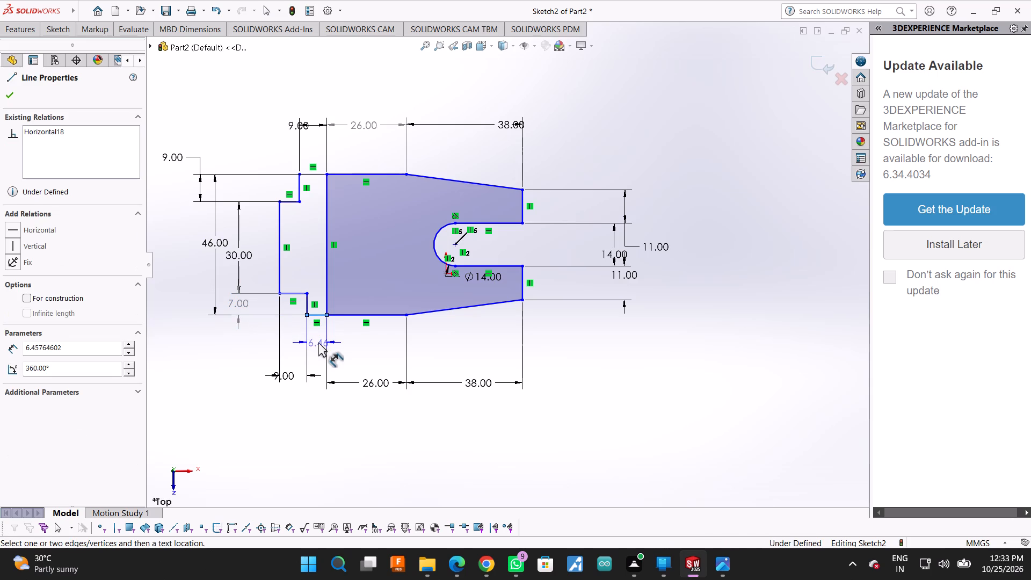
{"action": "left_click", "coordinate": [318, 342]}
{"action": "key", "text": "9"}
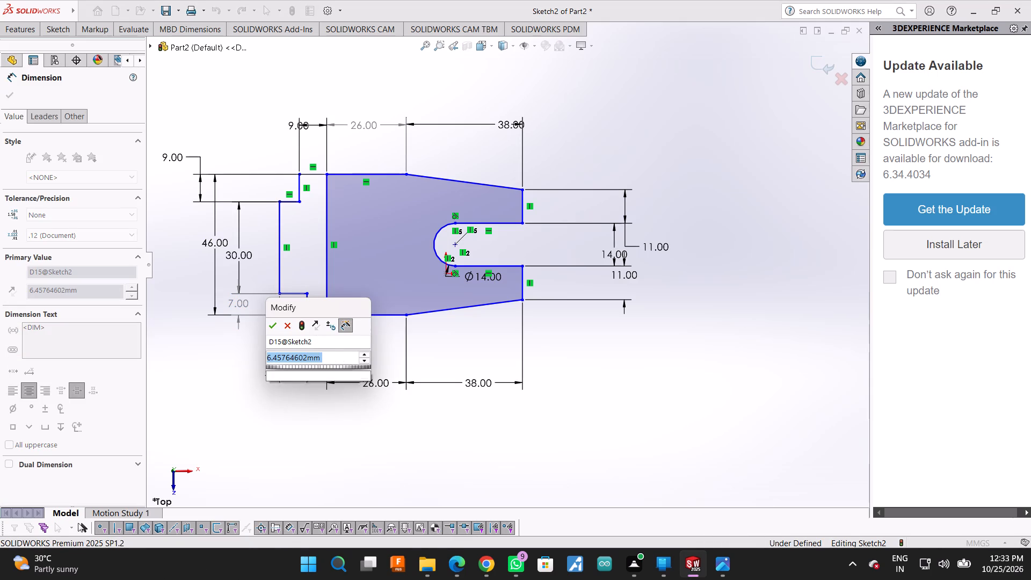
{"action": "key", "text": "Return"}
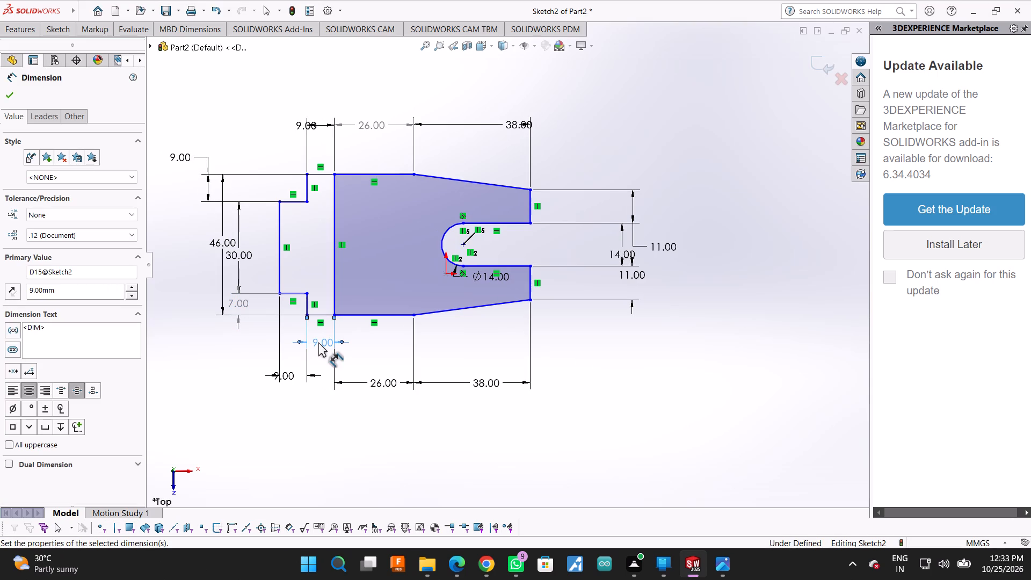
{"action": "left_click", "coordinate": [294, 479]}
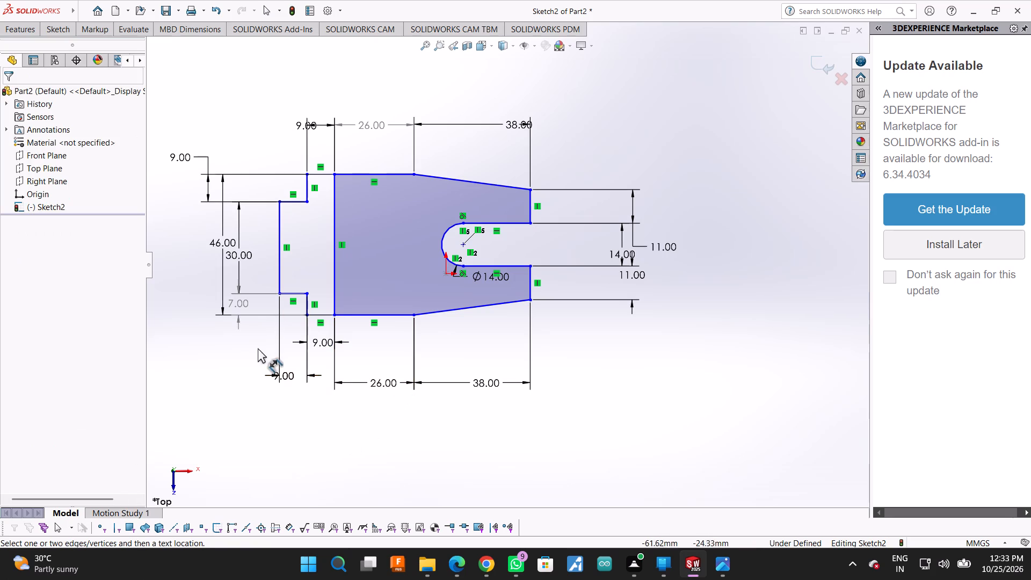
Set the length dimension of the outer lower horizontal step line to 6 mm.
{"action": "left_click", "coordinate": [244, 301]}
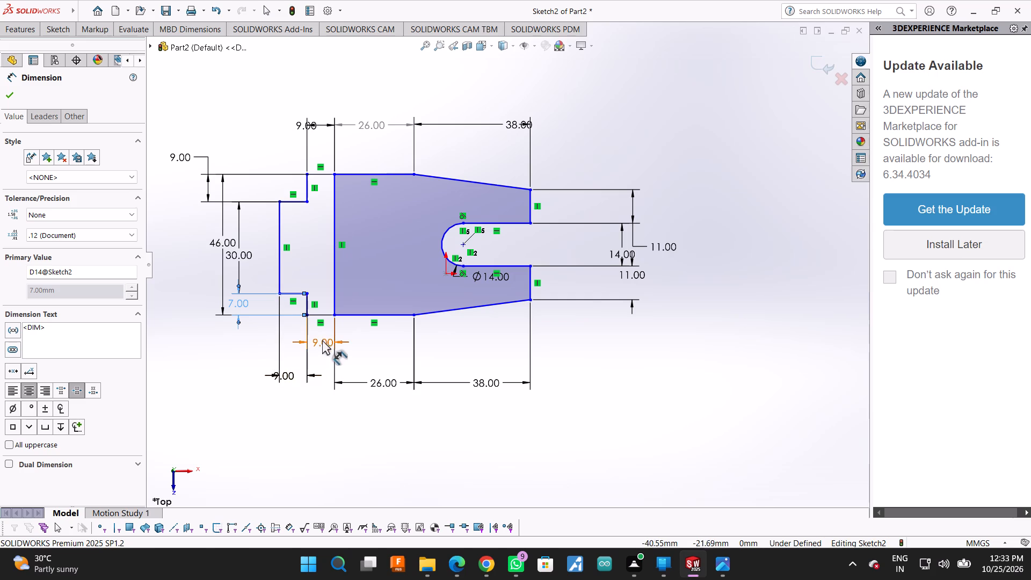
{"action": "left_click", "coordinate": [283, 372]}
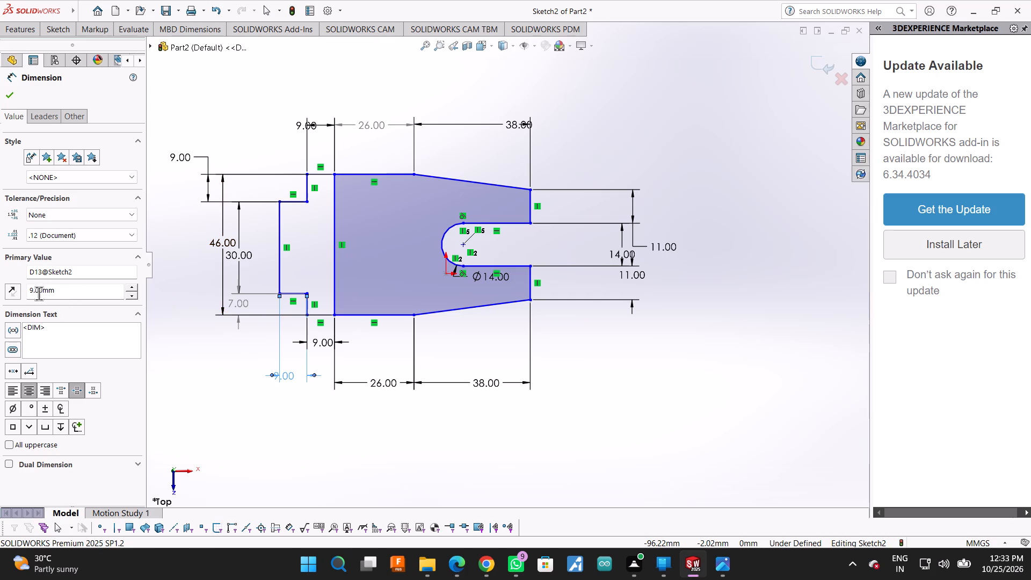
{"action": "left_click_drag", "start_coordinate": [35, 289], "coordinate": [18, 294]}
{"action": "key", "text": "BackSpace"}
{"action": "key", "text": "6"}
{"action": "key", "text": "Return"}
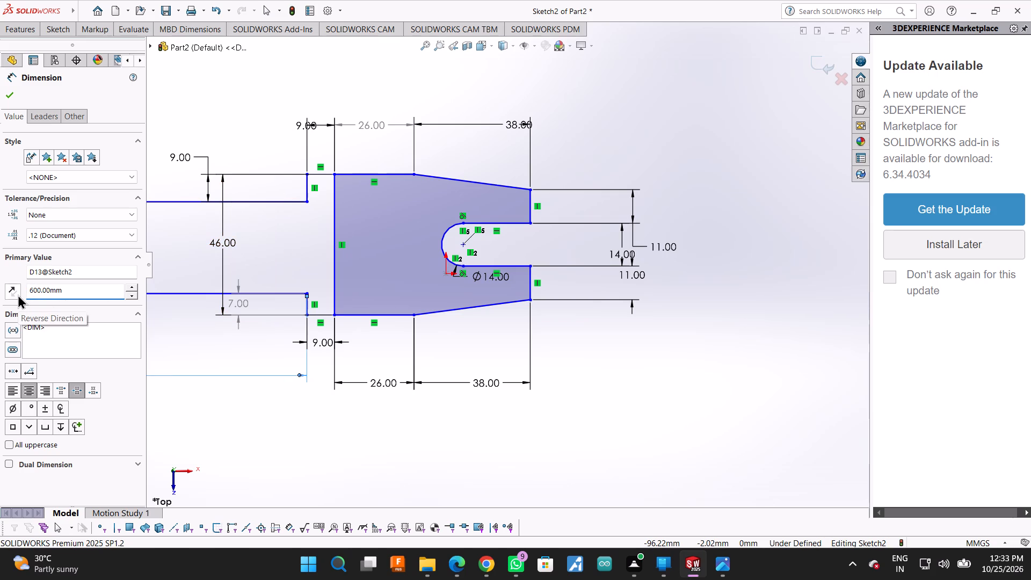
{"action": "key", "text": "ctrl+z"}
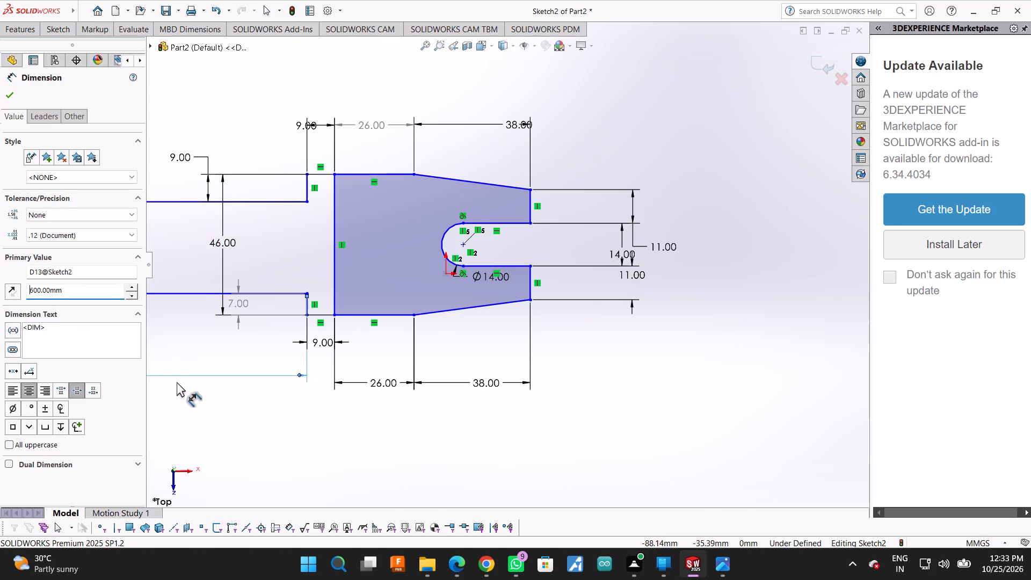
{"action": "left_click", "coordinate": [40, 293]}
{"action": "key", "text": "BackSpace"}
{"action": "key", "text": "BackSpace"}
{"action": "key", "text": "Return"}
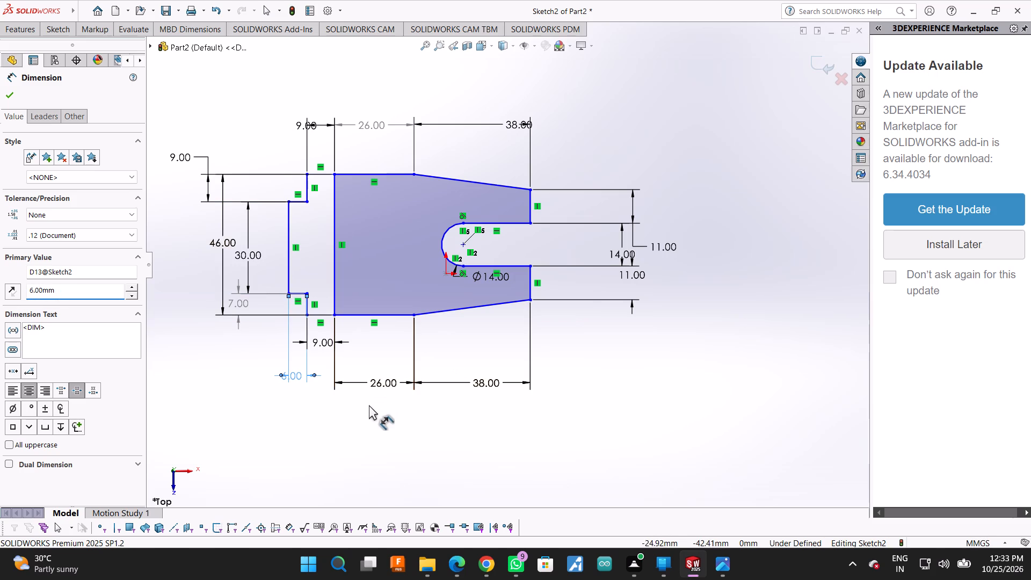
{"action": "left_click", "coordinate": [364, 410]}
{"action": "left_click", "coordinate": [625, 375]}
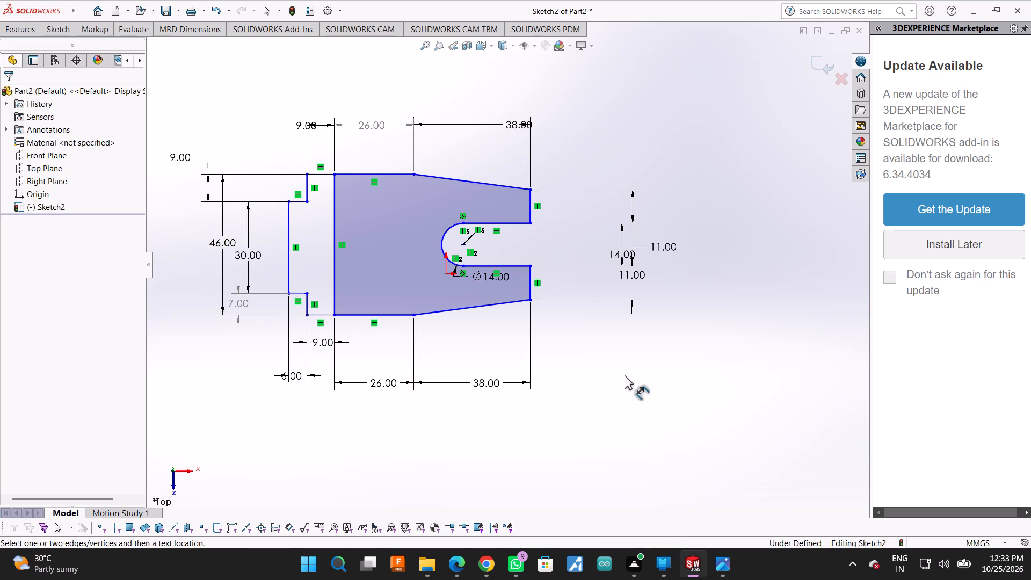
Add a driven length dimension for the outer upper horizontal step line, placed above the outline.
{"action": "left_click", "coordinate": [298, 202]}
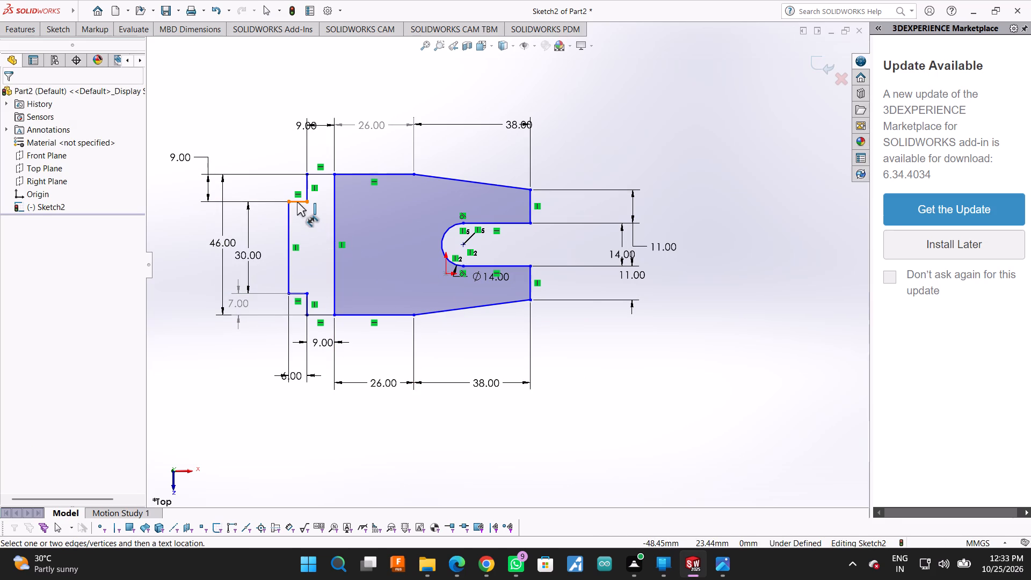
{"action": "left_click", "coordinate": [272, 116]}
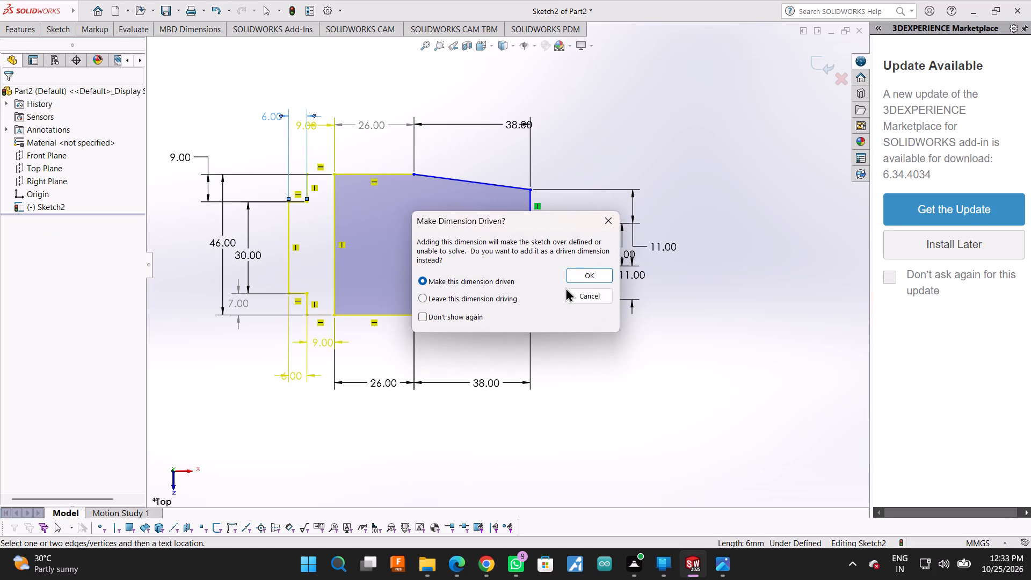
{"action": "left_click", "coordinate": [592, 274]}
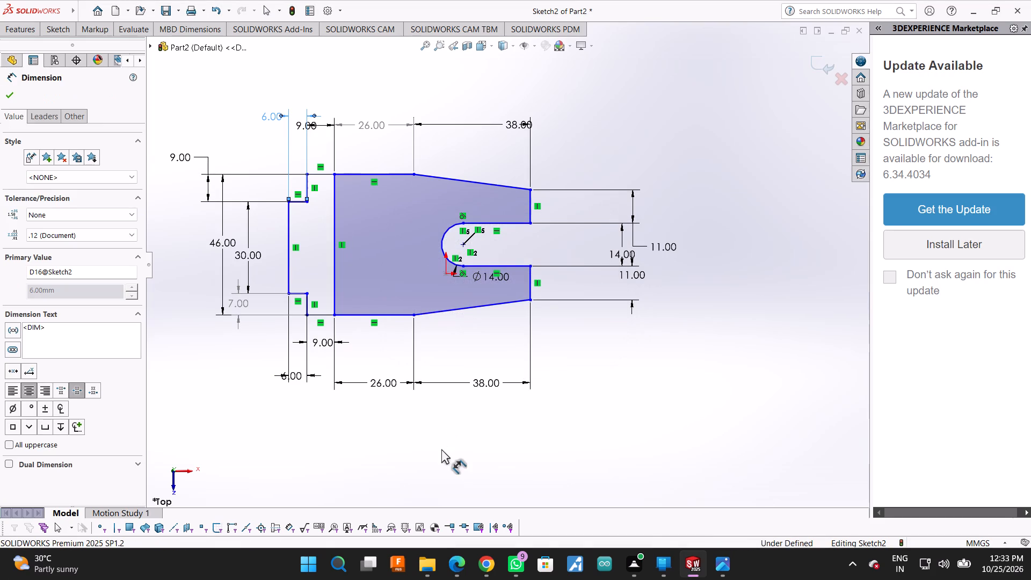
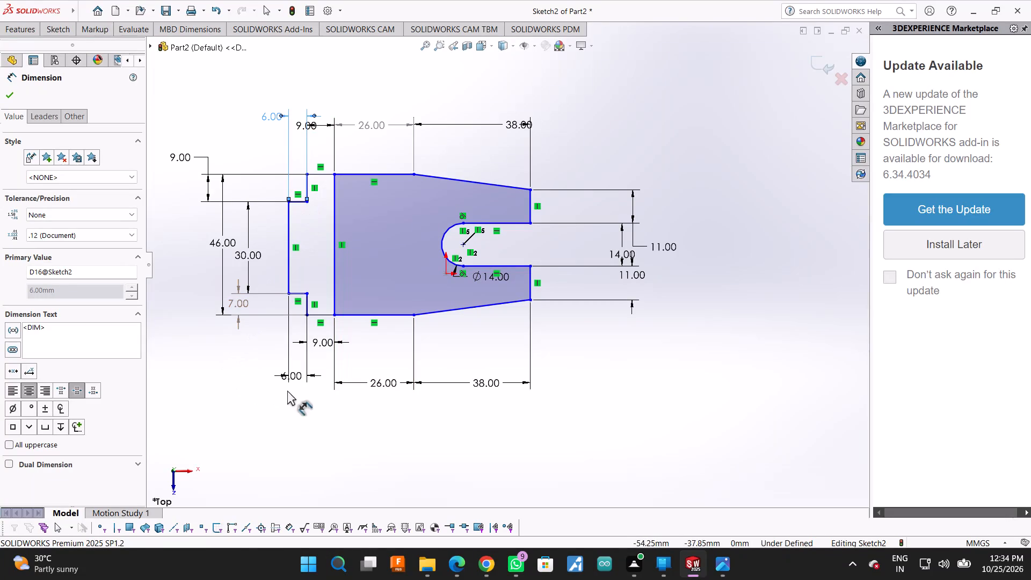
Set the length dimension of the outer lower horizontal step line to 9 mm.
{"action": "left_click", "coordinate": [296, 374]}
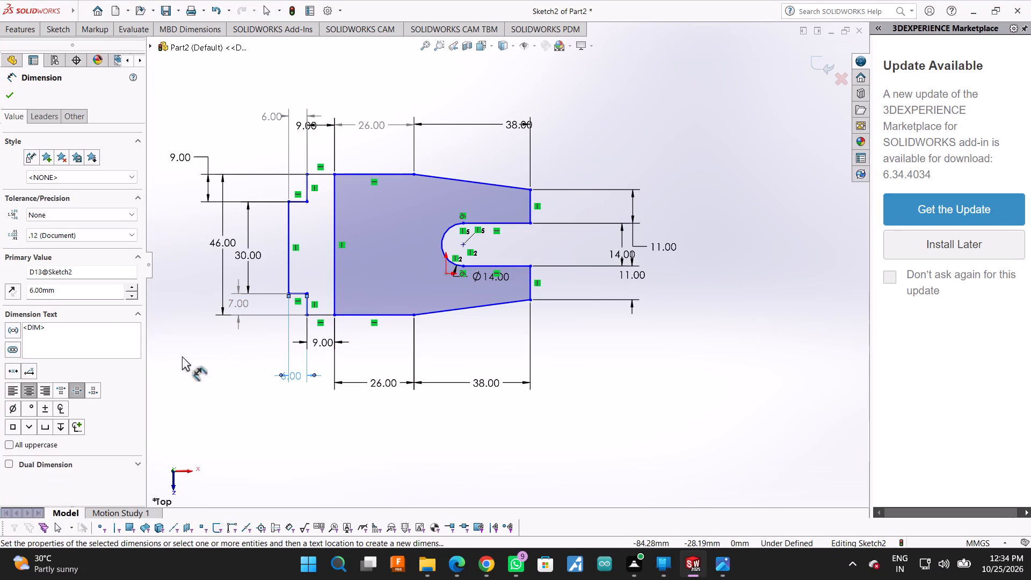
{"action": "left_click_drag", "start_coordinate": [33, 288], "coordinate": [18, 293]}
{"action": "key", "text": "9"}
{"action": "key", "text": "Return"}
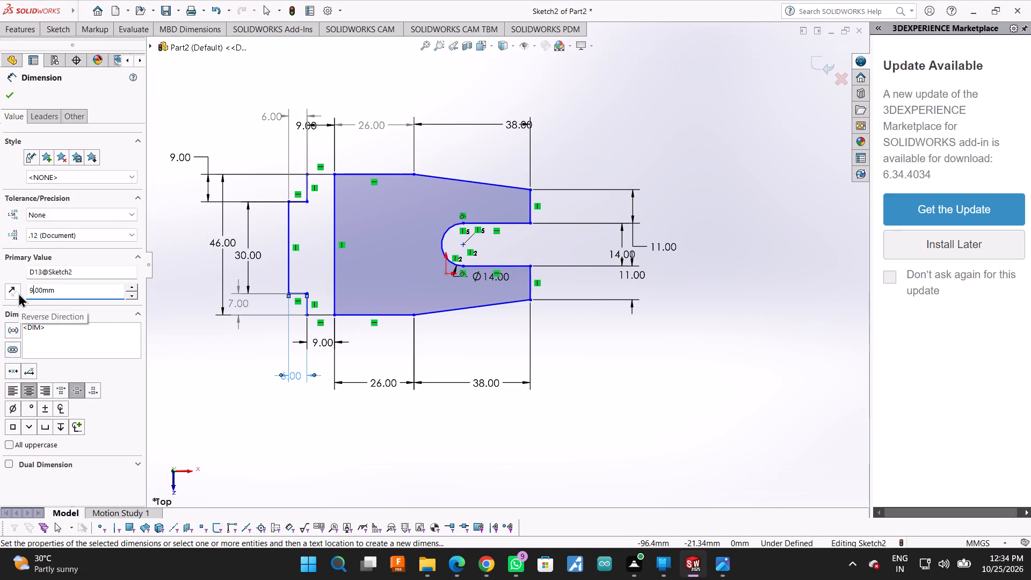
{"action": "left_click", "coordinate": [236, 408]}
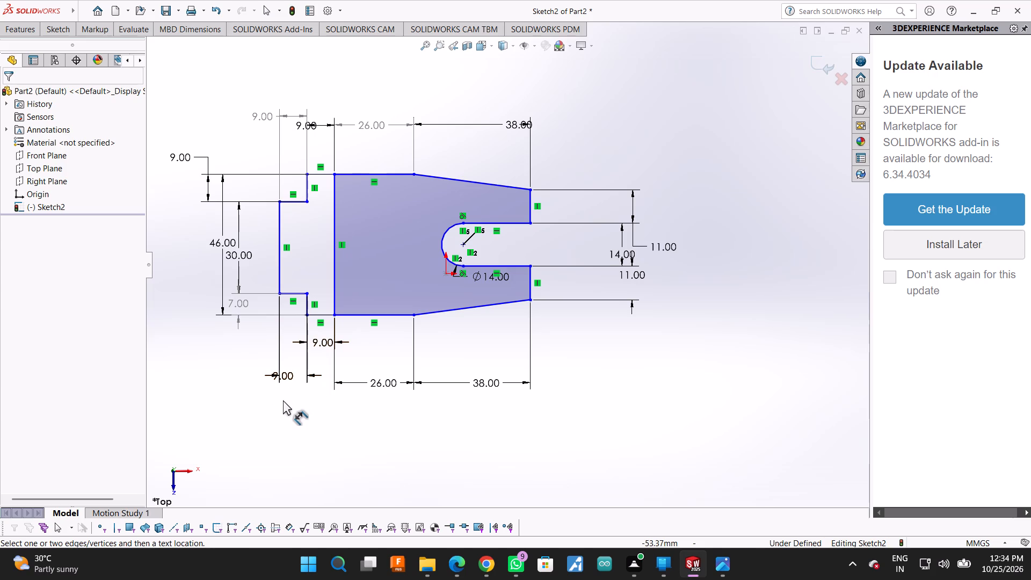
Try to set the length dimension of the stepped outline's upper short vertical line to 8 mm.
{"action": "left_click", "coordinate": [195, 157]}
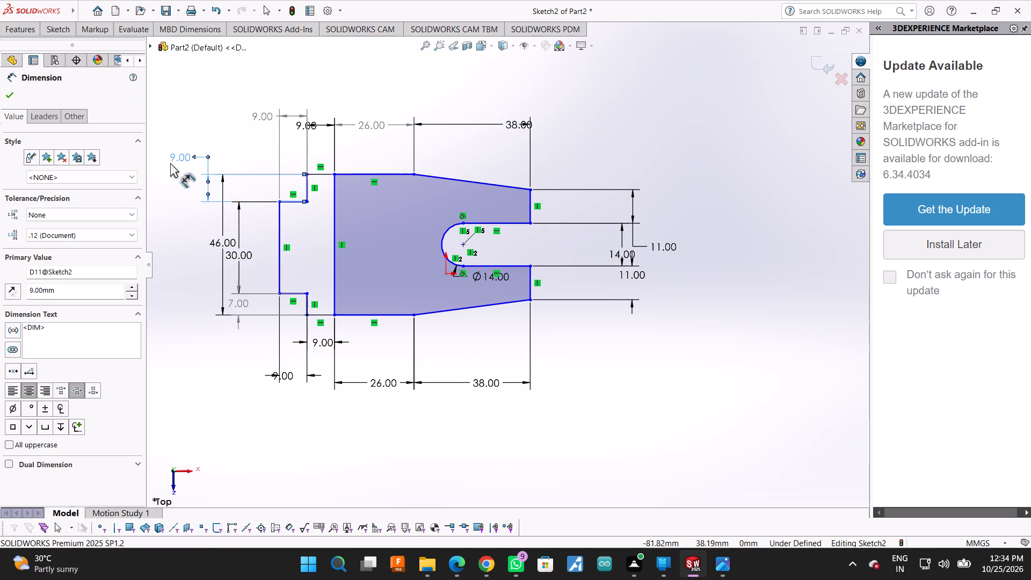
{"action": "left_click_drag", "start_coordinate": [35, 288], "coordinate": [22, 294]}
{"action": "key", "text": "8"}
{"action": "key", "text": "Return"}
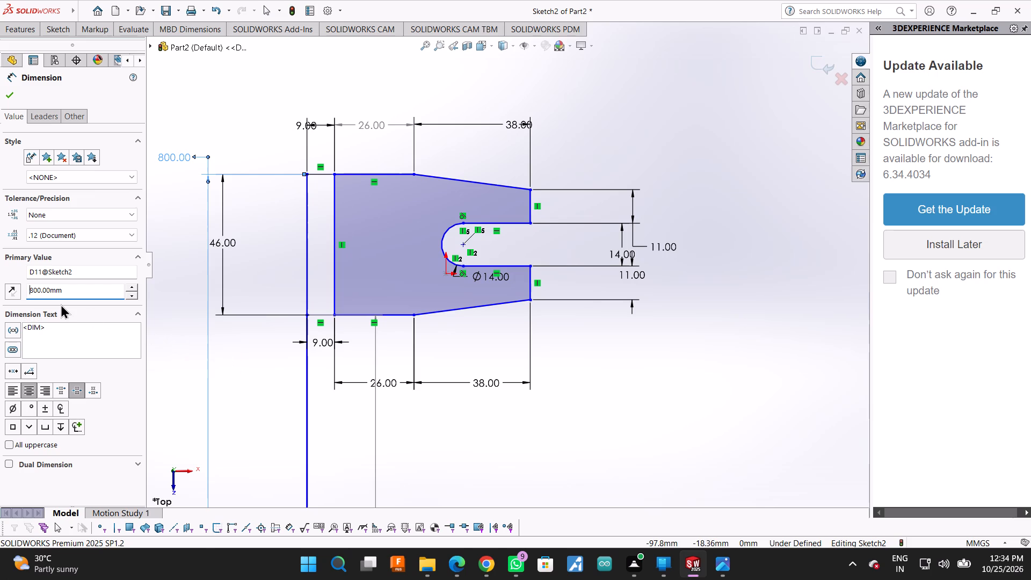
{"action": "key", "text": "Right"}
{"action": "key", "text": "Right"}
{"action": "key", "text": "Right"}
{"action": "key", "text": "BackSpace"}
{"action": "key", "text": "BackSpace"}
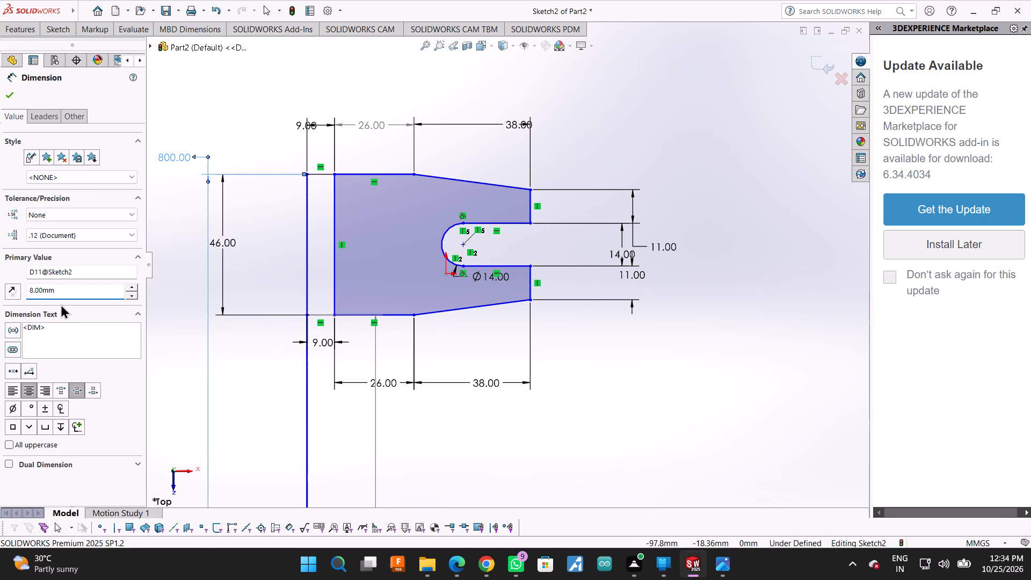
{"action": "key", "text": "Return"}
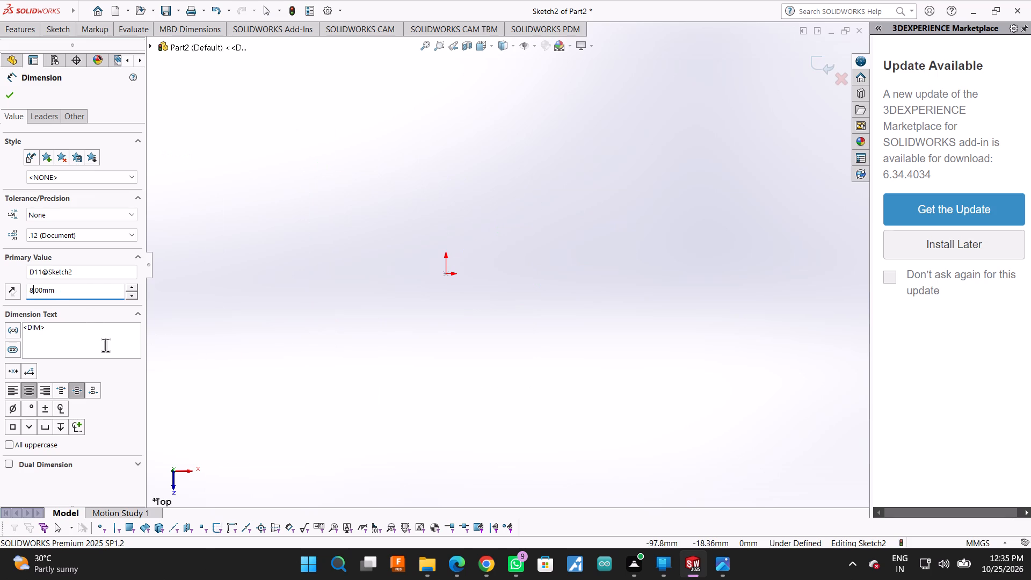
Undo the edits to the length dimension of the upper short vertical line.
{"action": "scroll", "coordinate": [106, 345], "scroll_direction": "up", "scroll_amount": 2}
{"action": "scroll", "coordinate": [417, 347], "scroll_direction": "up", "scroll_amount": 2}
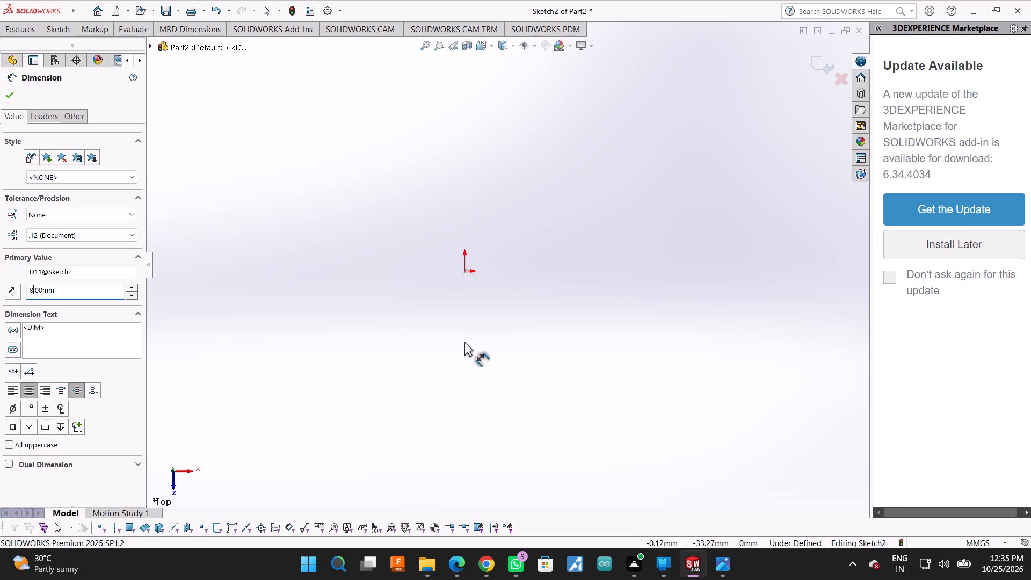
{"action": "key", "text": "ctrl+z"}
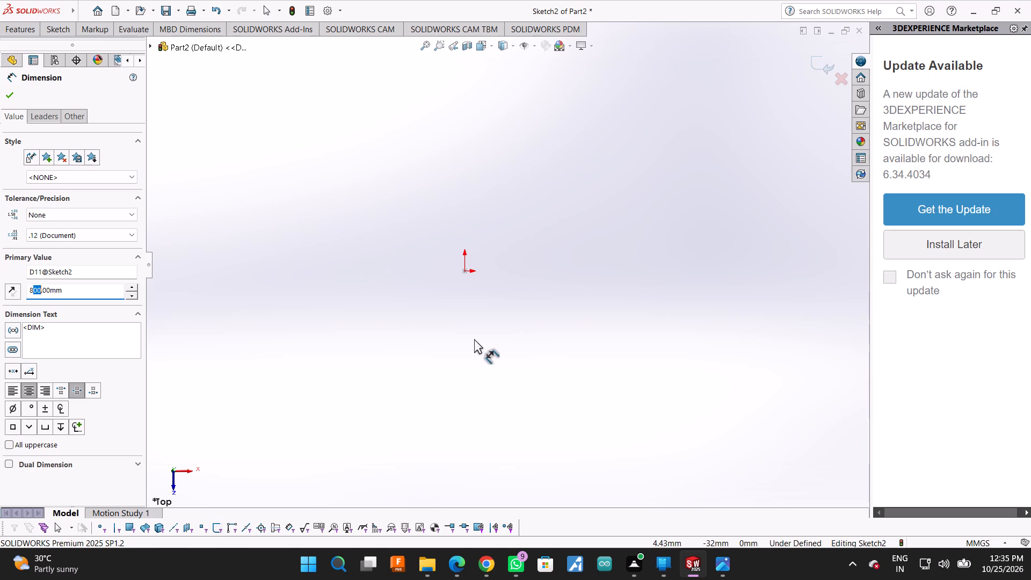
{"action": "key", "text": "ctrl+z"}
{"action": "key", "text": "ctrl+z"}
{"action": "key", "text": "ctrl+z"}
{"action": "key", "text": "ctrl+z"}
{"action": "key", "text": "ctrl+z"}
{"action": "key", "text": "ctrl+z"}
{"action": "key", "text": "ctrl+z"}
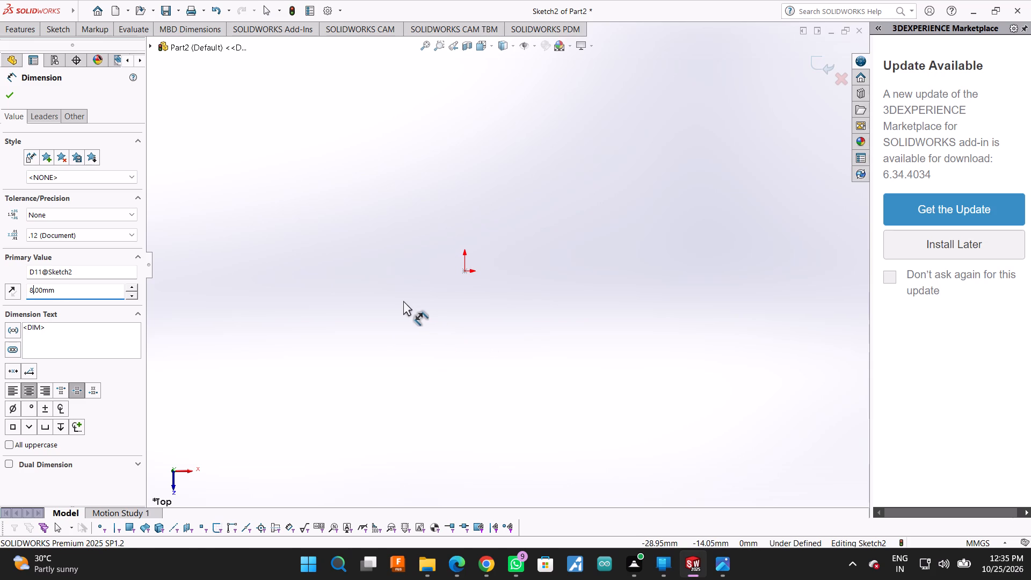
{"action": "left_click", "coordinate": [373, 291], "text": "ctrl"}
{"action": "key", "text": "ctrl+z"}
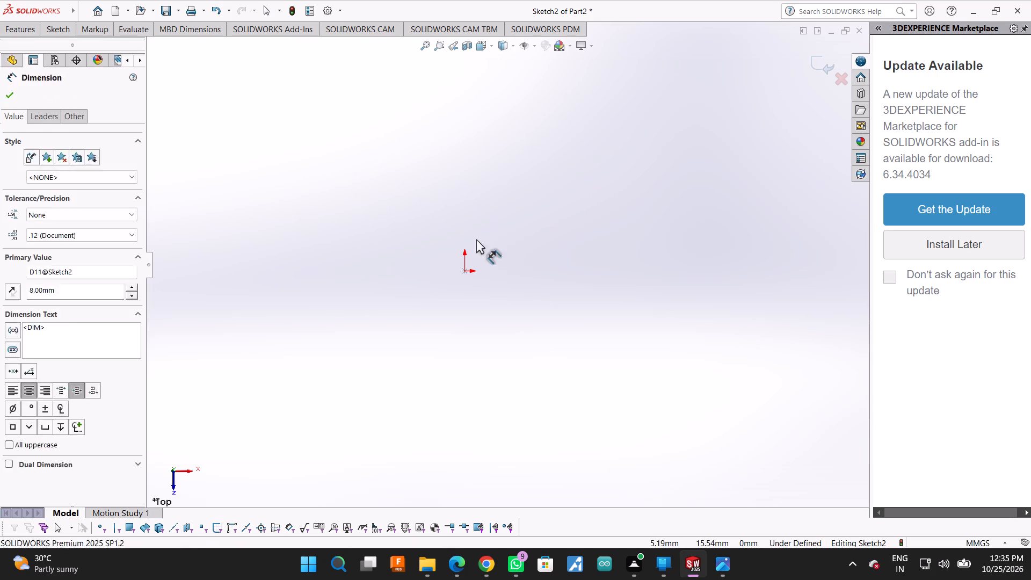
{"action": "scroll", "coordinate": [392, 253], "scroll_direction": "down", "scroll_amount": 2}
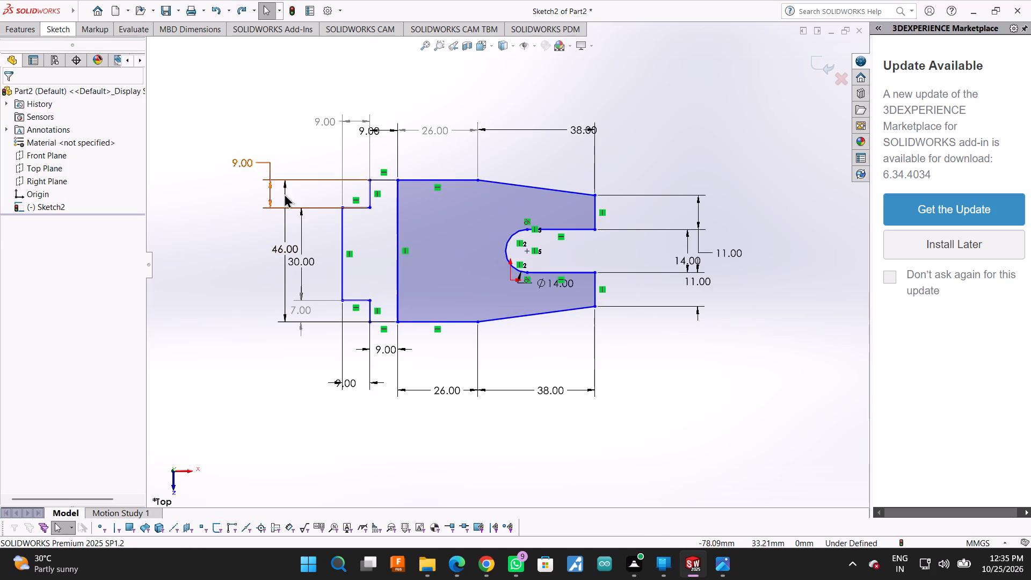
Set the length dimension of the stepped outline's upper short vertical line to 8 mm.
{"action": "left_click", "coordinate": [270, 195]}
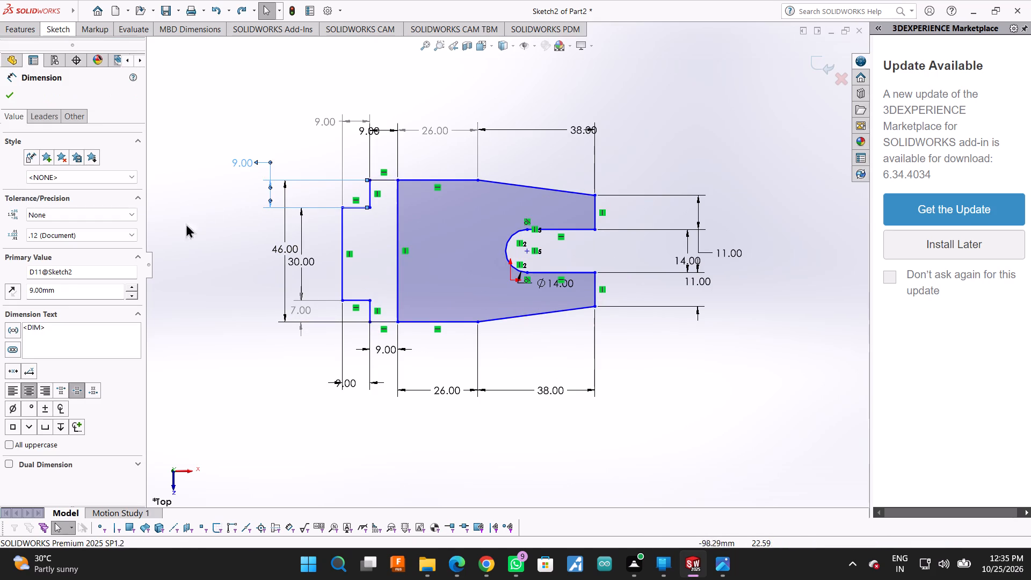
{"action": "left_click_drag", "start_coordinate": [32, 287], "coordinate": [25, 287]}
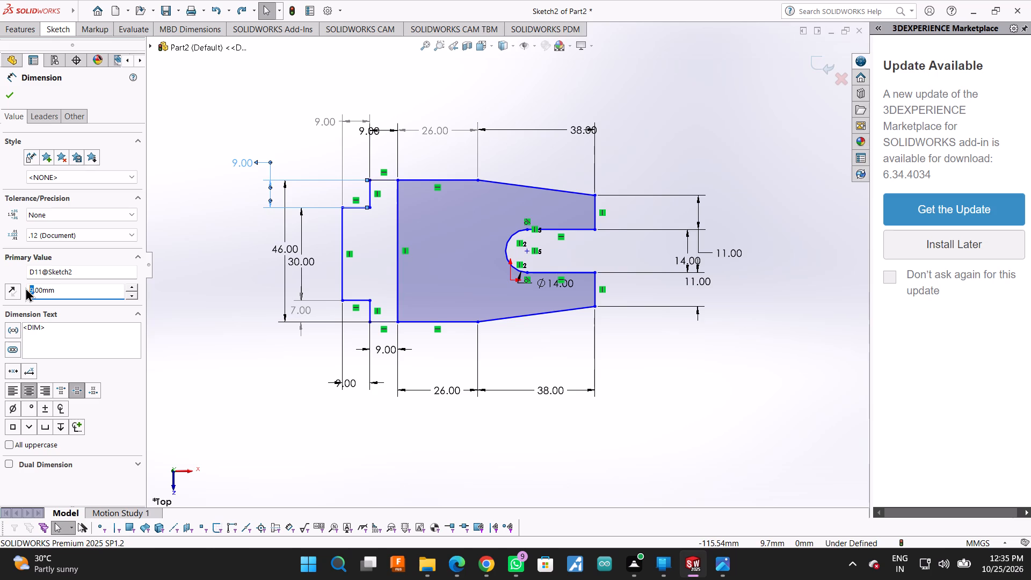
{"action": "key", "text": "8"}
{"action": "key", "text": "Return"}
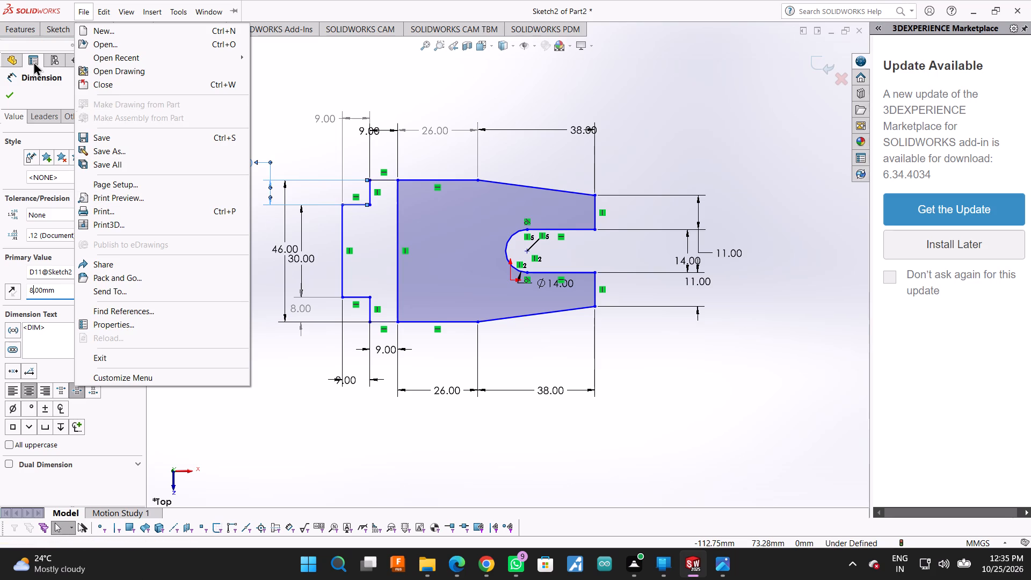
{"action": "left_click", "coordinate": [358, 79]}
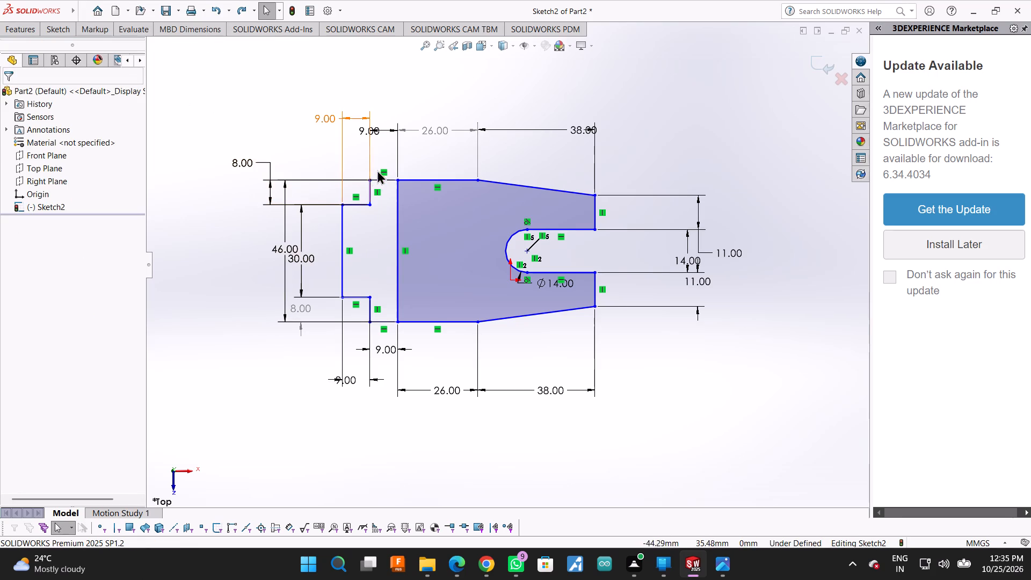
Extrude both the stepped region and the slotted base profile region as a boss, Blind to a depth of 14 mm.
{"action": "left_click", "coordinate": [28, 25]}
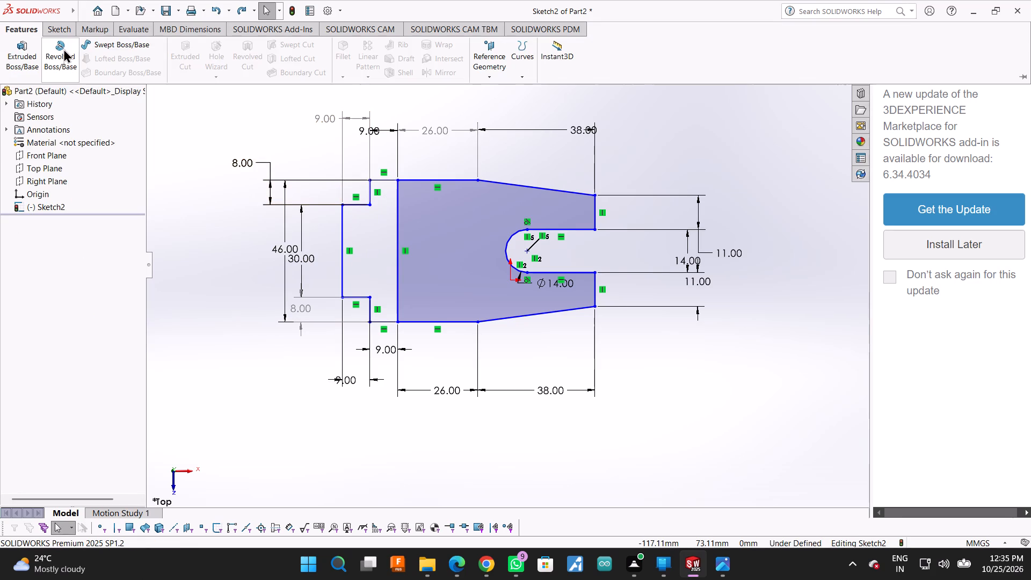
{"action": "left_click", "coordinate": [27, 48]}
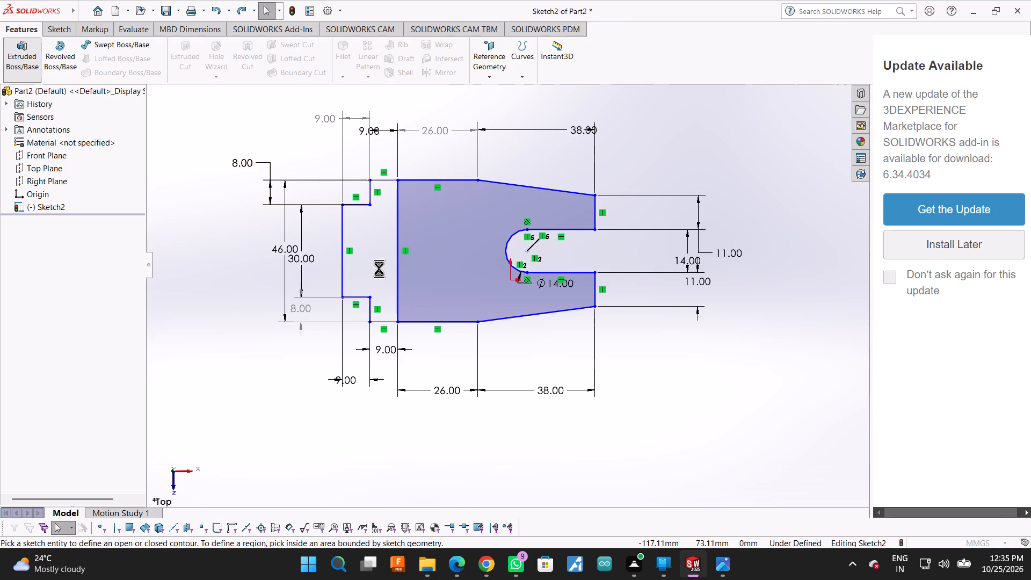
{"action": "left_click", "coordinate": [408, 235]}
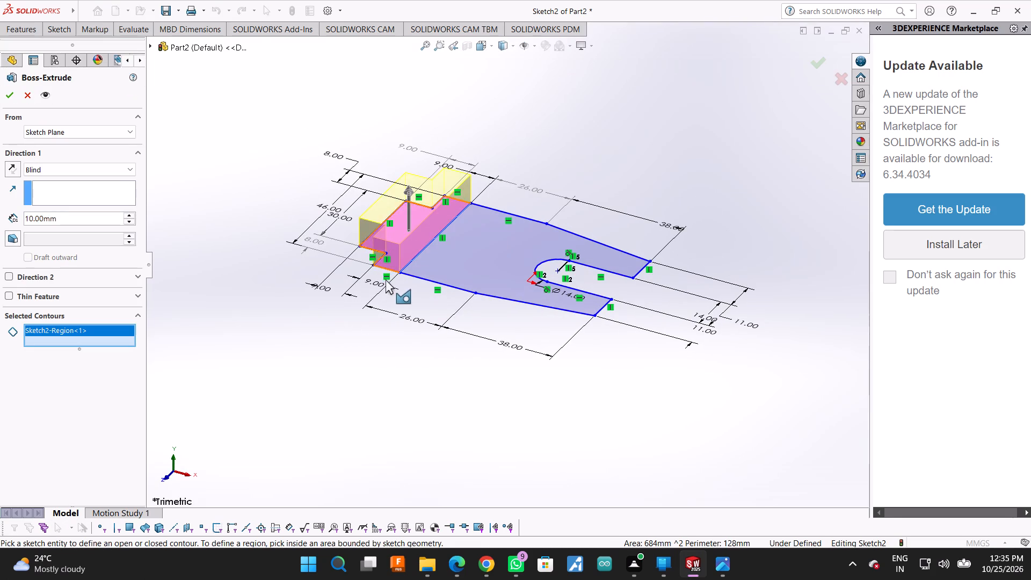
{"action": "left_click", "coordinate": [467, 267]}
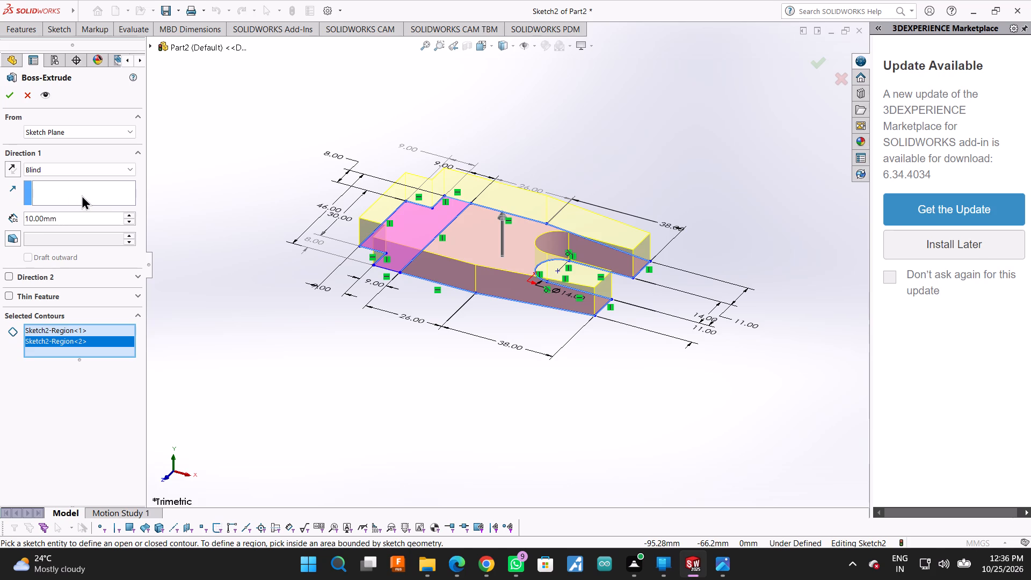
{"action": "left_click_drag", "start_coordinate": [42, 218], "coordinate": [20, 210]}
{"action": "left_click_drag", "start_coordinate": [20, 210], "coordinate": [18, 208]}
{"action": "type", "text": "14"}
{"action": "key", "text": "Return"}
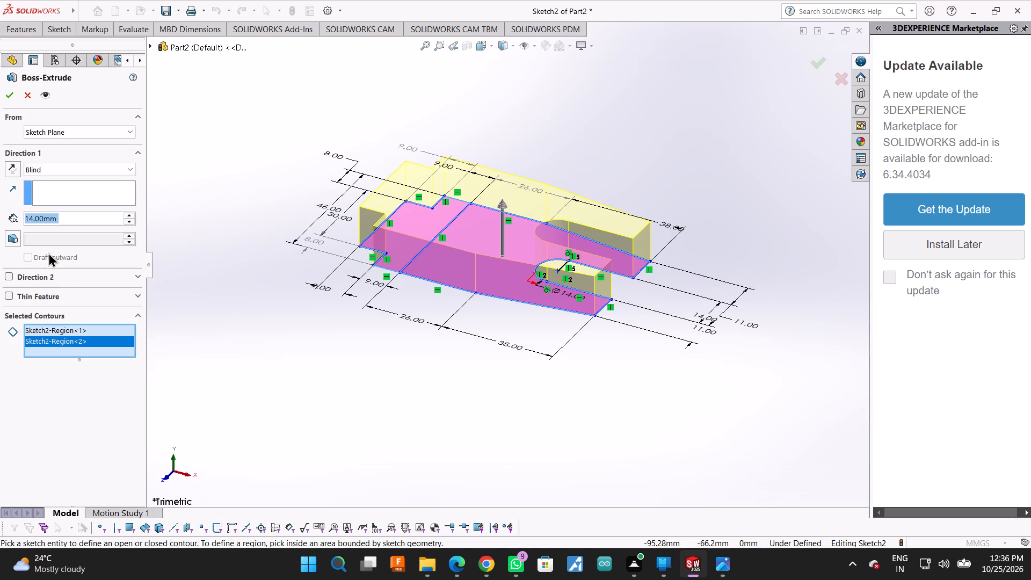
{"action": "left_click", "coordinate": [5, 98]}
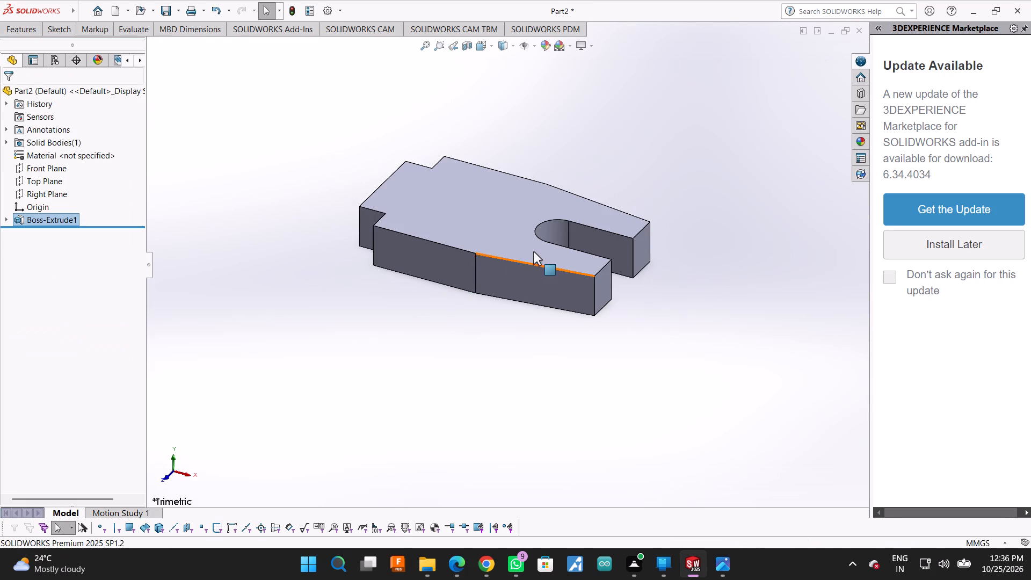
Start a new sketch on the Top Plane.
{"action": "middle_click_drag", "start_coordinate": [611, 171], "coordinate": [620, 235]}
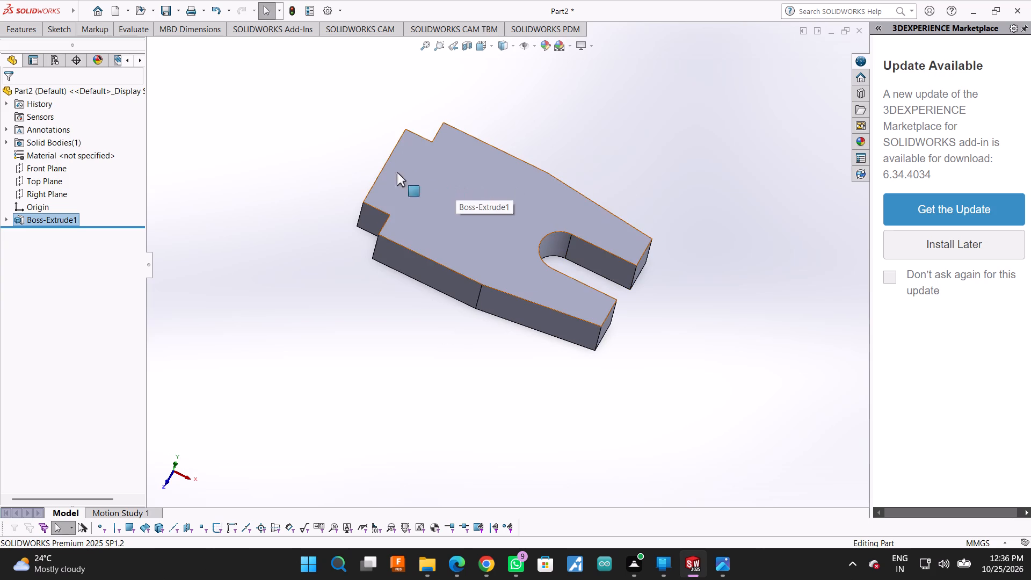
{"action": "left_click", "coordinate": [42, 183]}
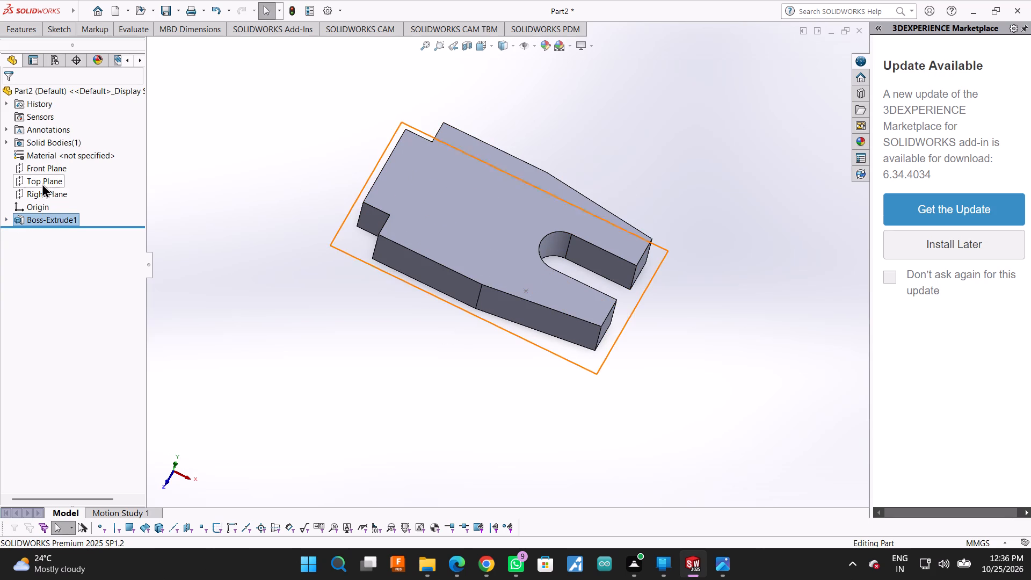
{"action": "left_click", "coordinate": [112, 170]}
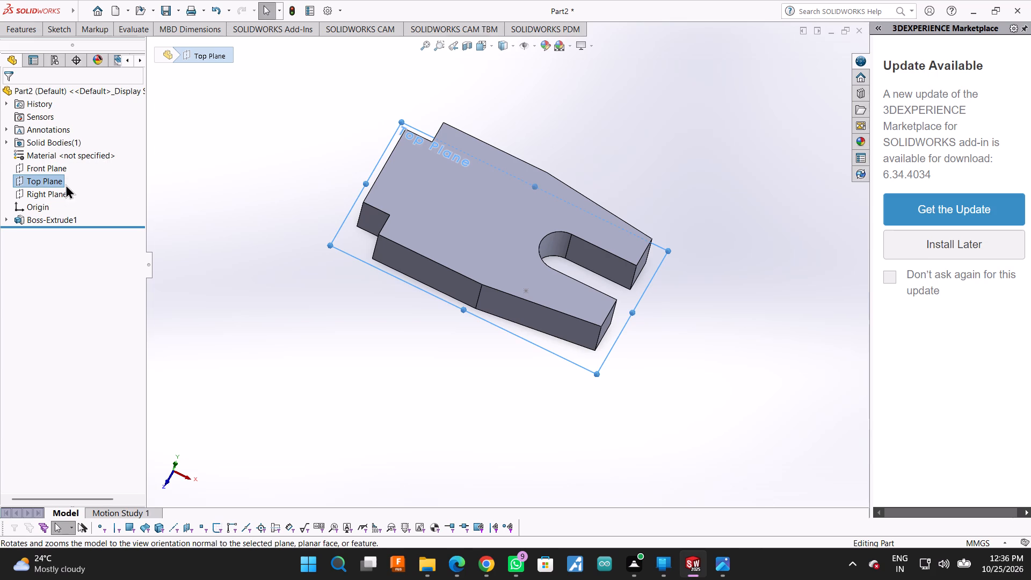
{"action": "left_click", "coordinate": [61, 180]}
{"action": "left_click", "coordinate": [117, 162]}
{"action": "left_click", "coordinate": [97, 177]}
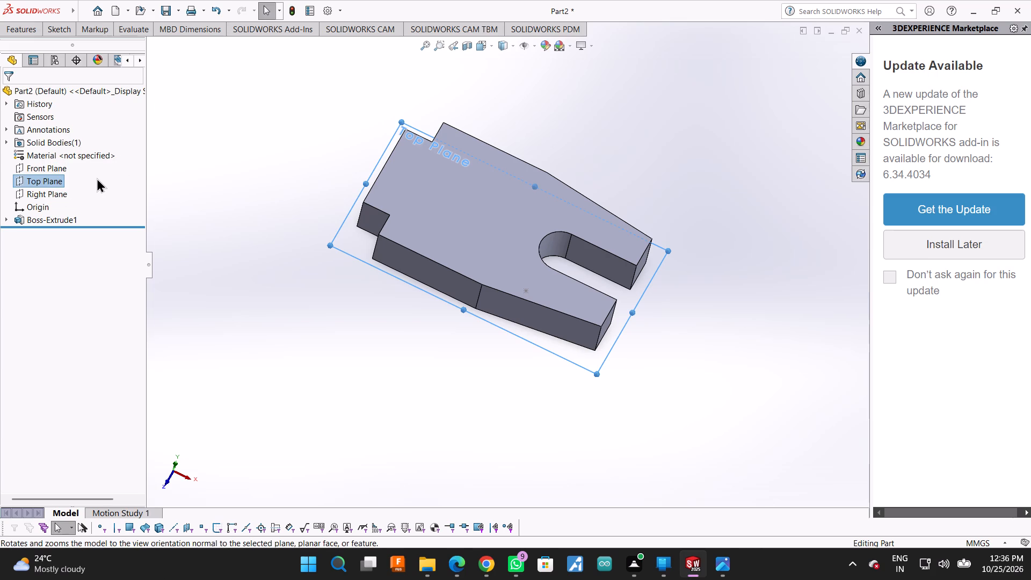
{"action": "left_click", "coordinate": [64, 179]}
{"action": "left_click", "coordinate": [76, 180]}
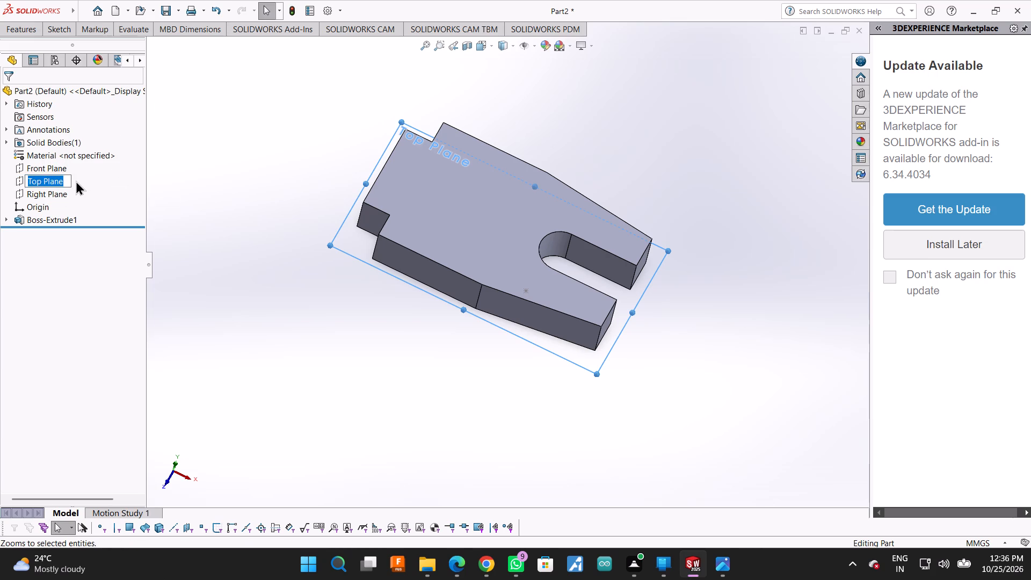
{"action": "left_click", "coordinate": [89, 167]}
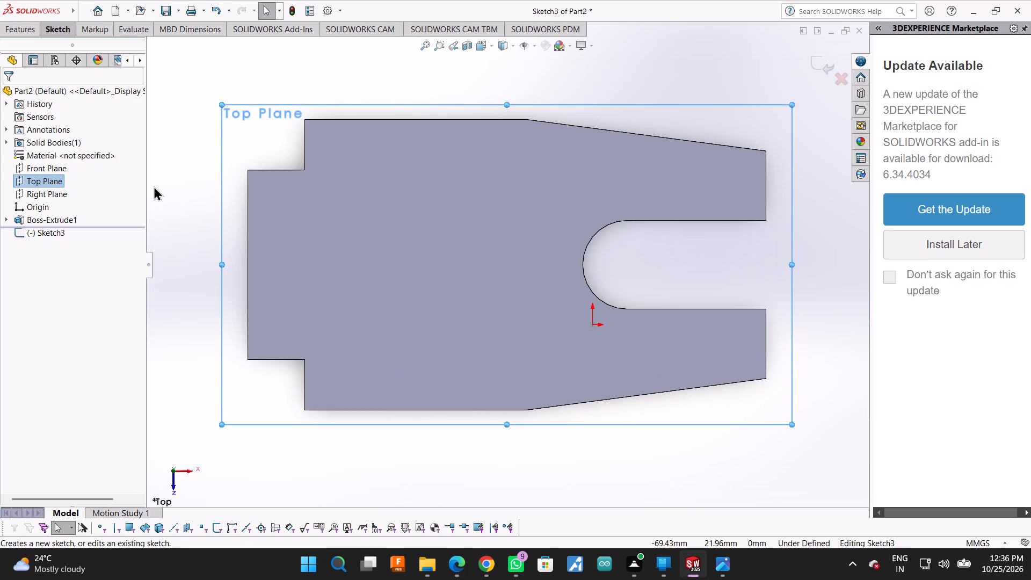
{"action": "left_click", "coordinate": [83, 28]}
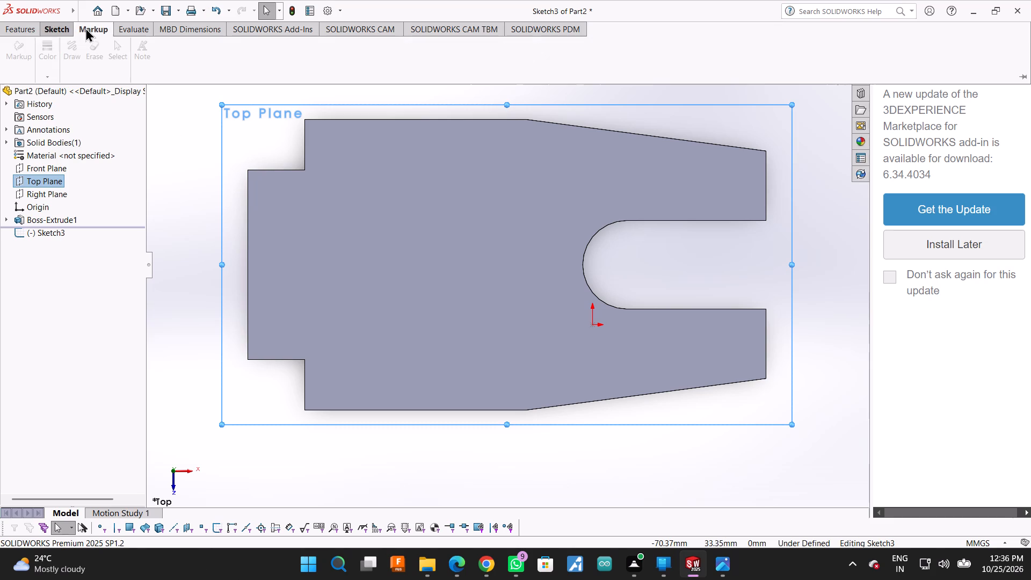
Sketch a closed line outline over the base's stepped end, its full-width vertical line about 9.3 mm in from the shoulder edges.
{"action": "left_click", "coordinate": [40, 28]}
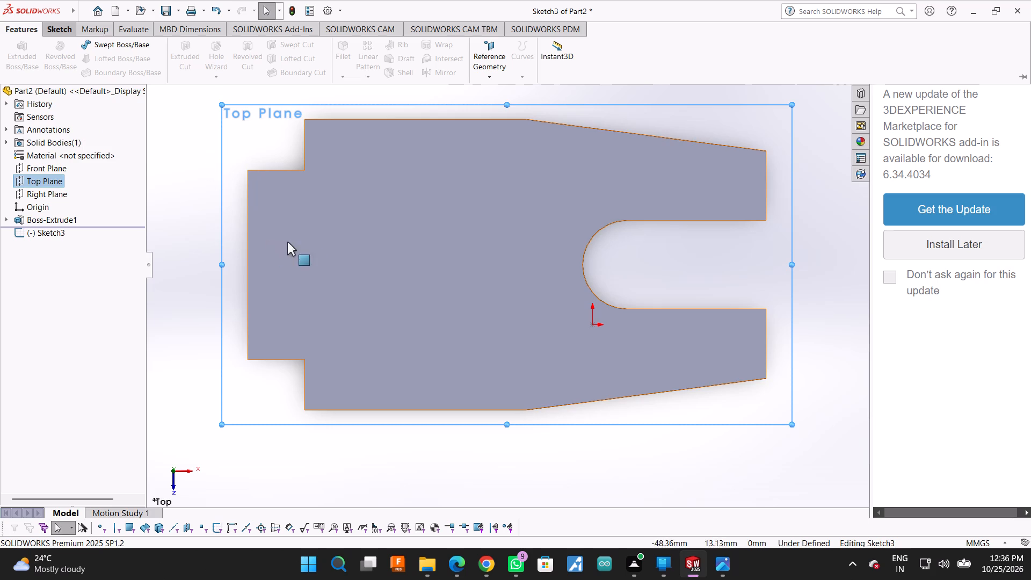
{"action": "left_click", "coordinate": [43, 28]}
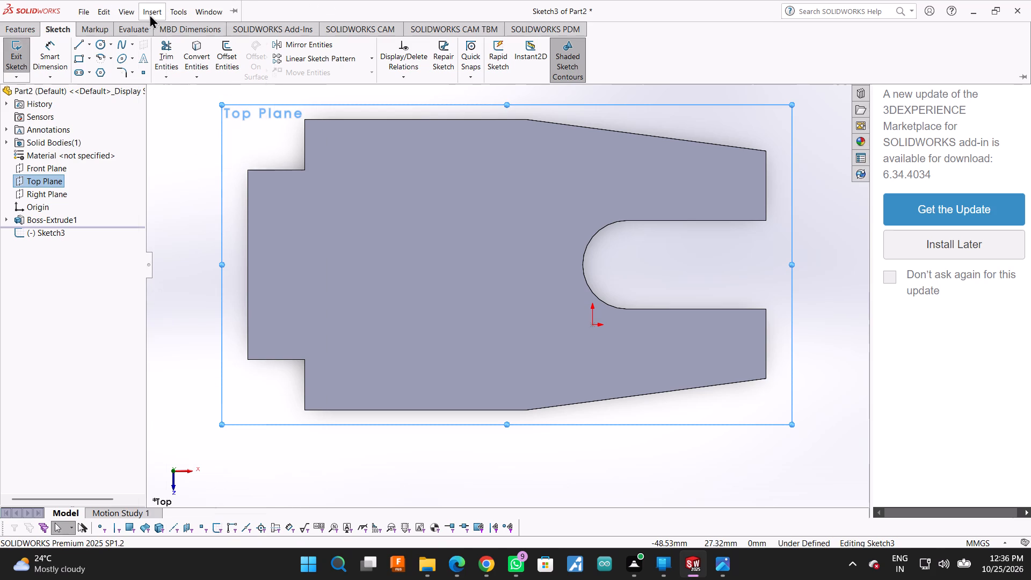
{"action": "left_click", "coordinate": [73, 45]}
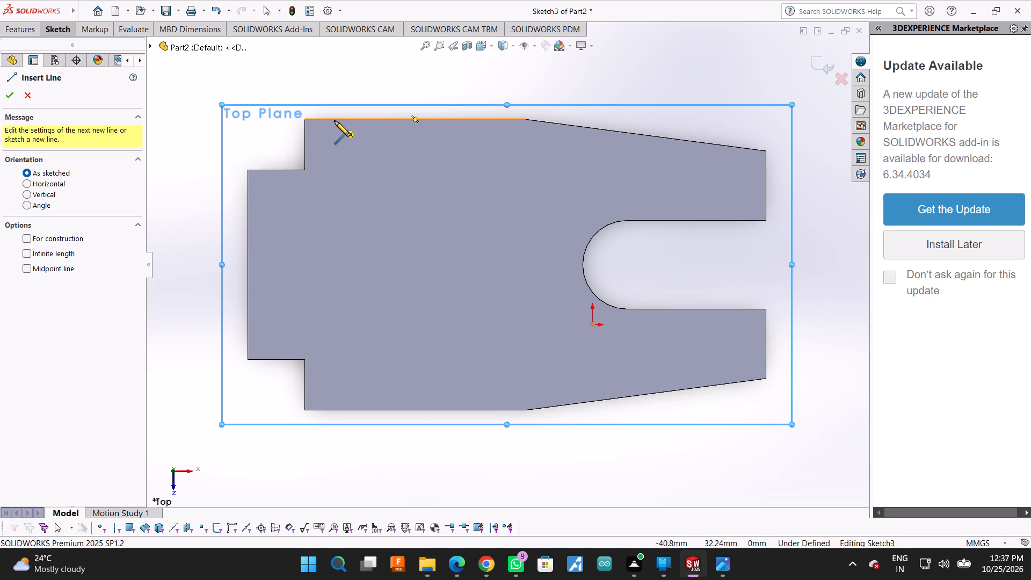
{"action": "left_click", "coordinate": [304, 119]}
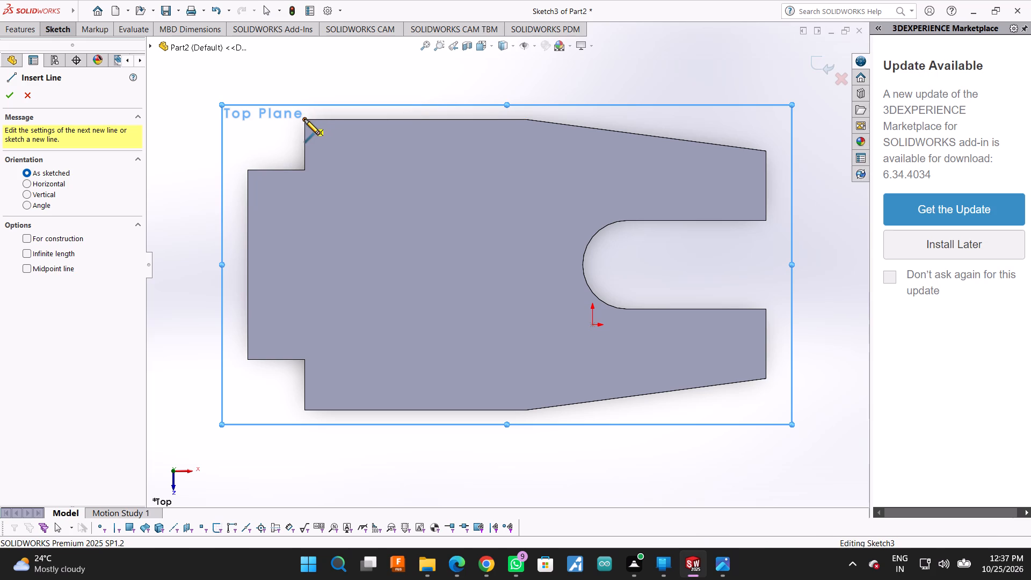
{"action": "left_click", "coordinate": [364, 122]}
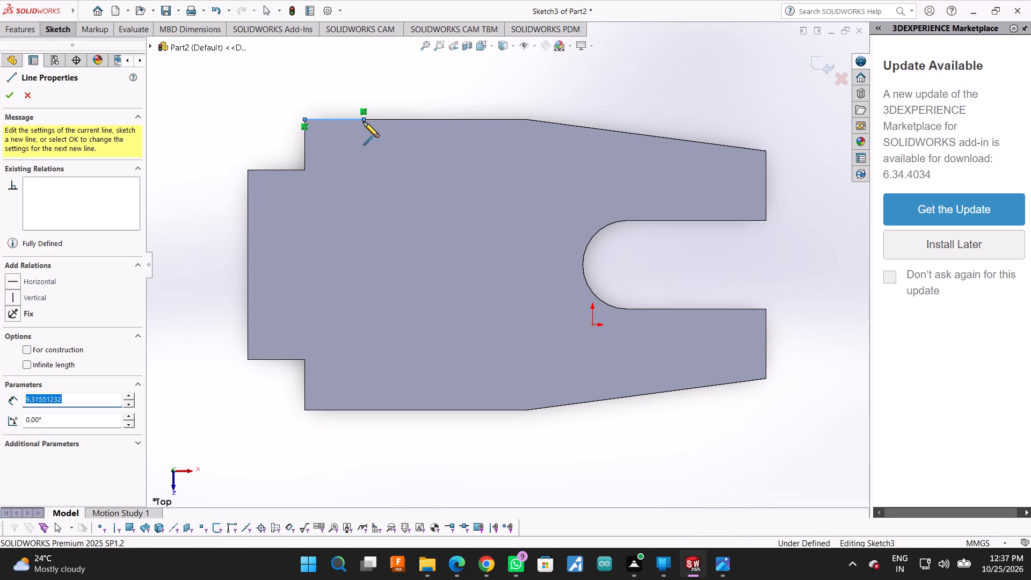
{"action": "left_click", "coordinate": [362, 412]}
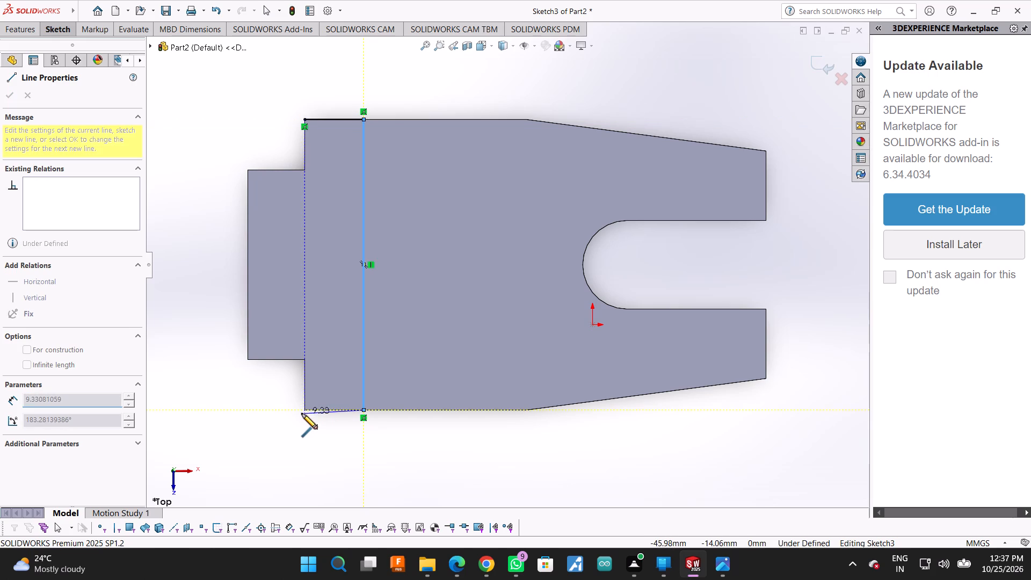
{"action": "left_click", "coordinate": [304, 410]}
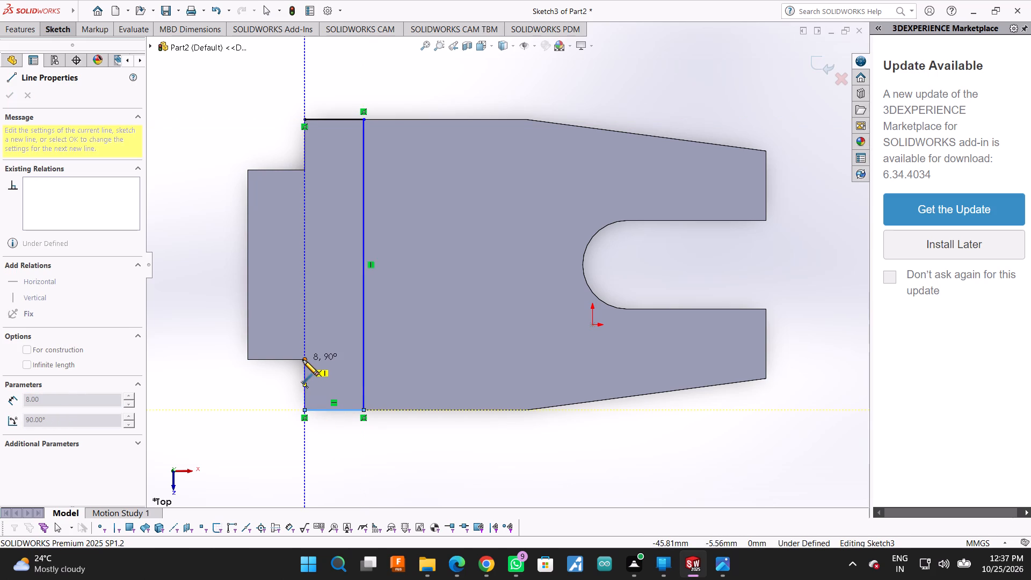
{"action": "left_click", "coordinate": [303, 359]}
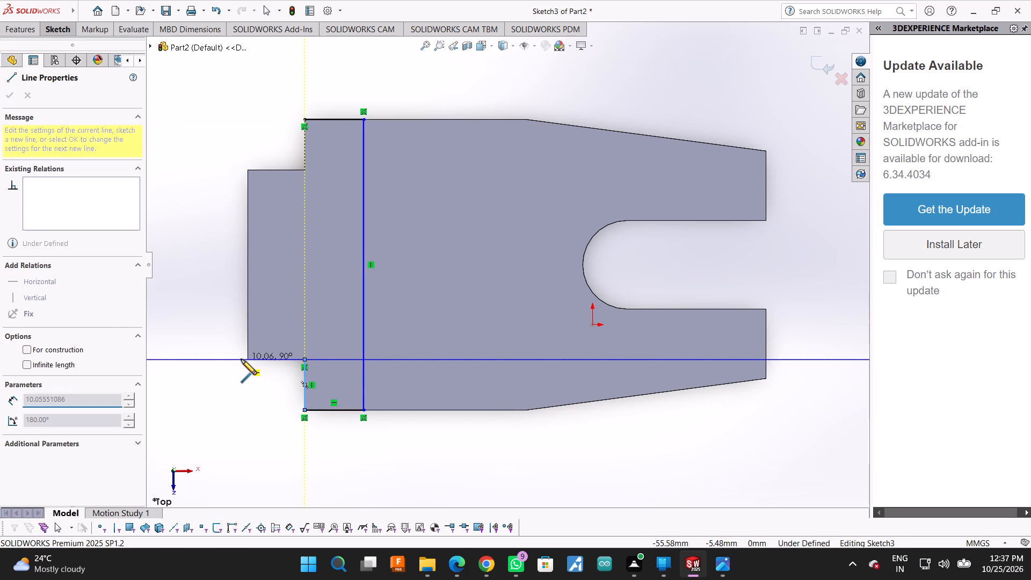
{"action": "left_click", "coordinate": [245, 358]}
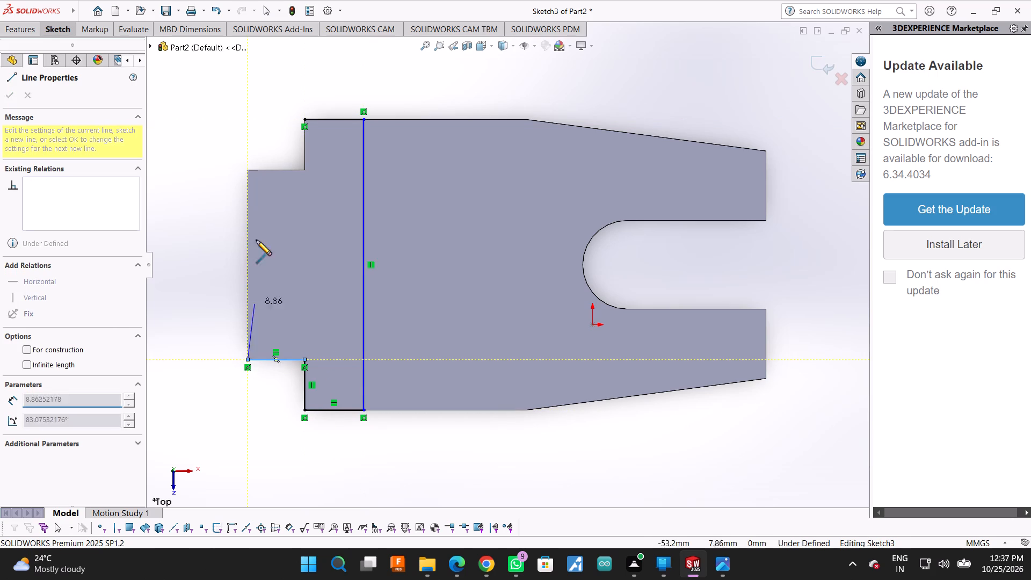
{"action": "left_click", "coordinate": [245, 169]}
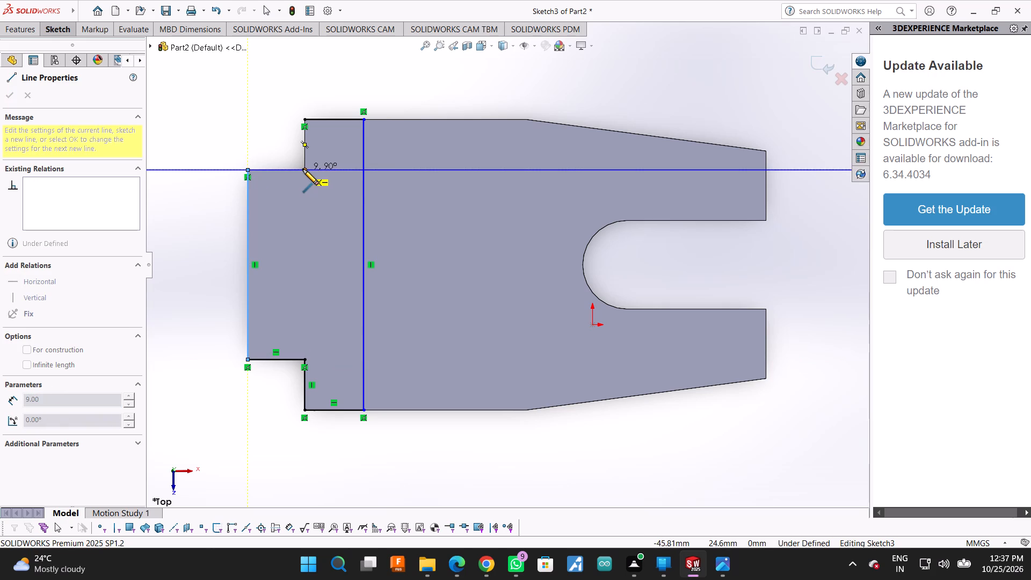
{"action": "left_click", "coordinate": [303, 169]}
{"action": "left_click", "coordinate": [305, 121]}
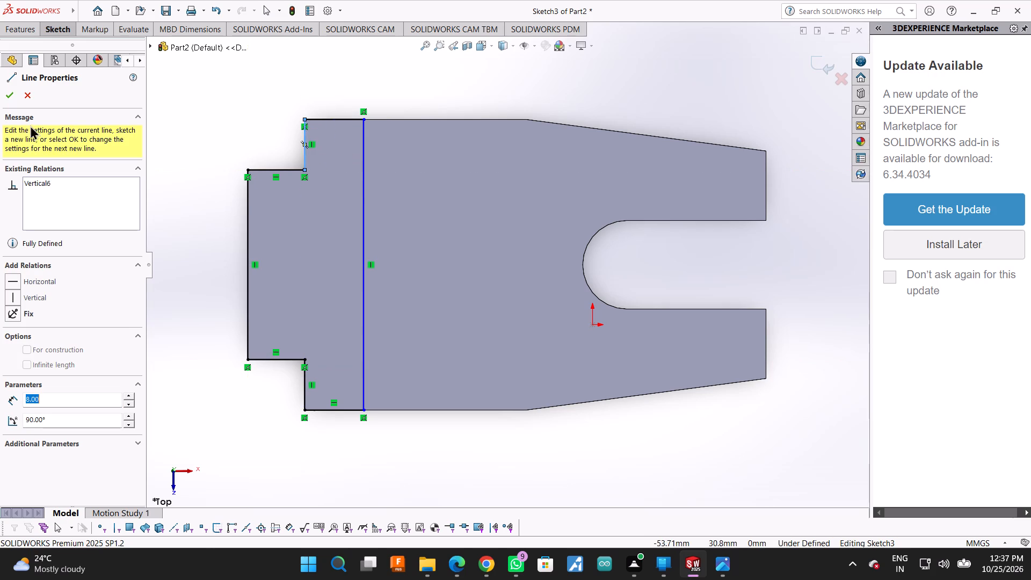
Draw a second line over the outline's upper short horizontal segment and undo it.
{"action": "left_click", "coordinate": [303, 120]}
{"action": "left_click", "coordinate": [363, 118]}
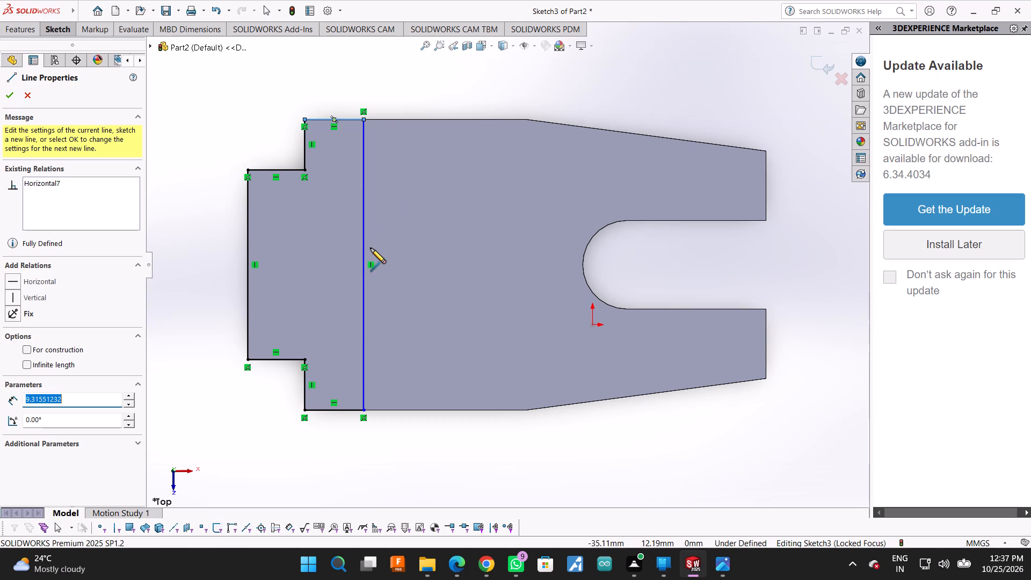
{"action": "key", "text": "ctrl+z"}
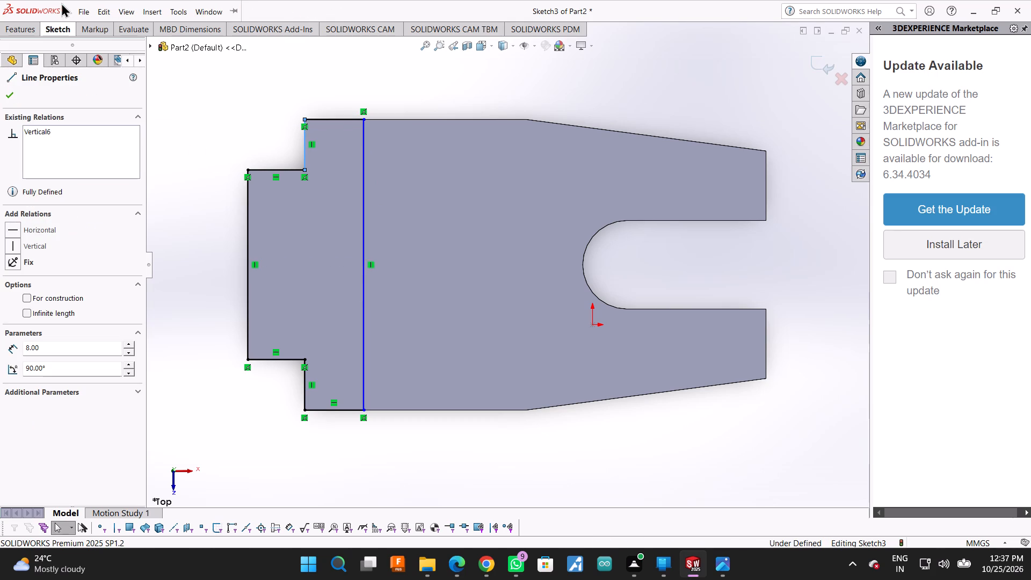
Dimension the outline's upper short horizontal segment, beside the full-width vertical line, to 9 mm.
{"action": "left_click", "coordinate": [52, 26]}
{"action": "left_click", "coordinate": [50, 38]}
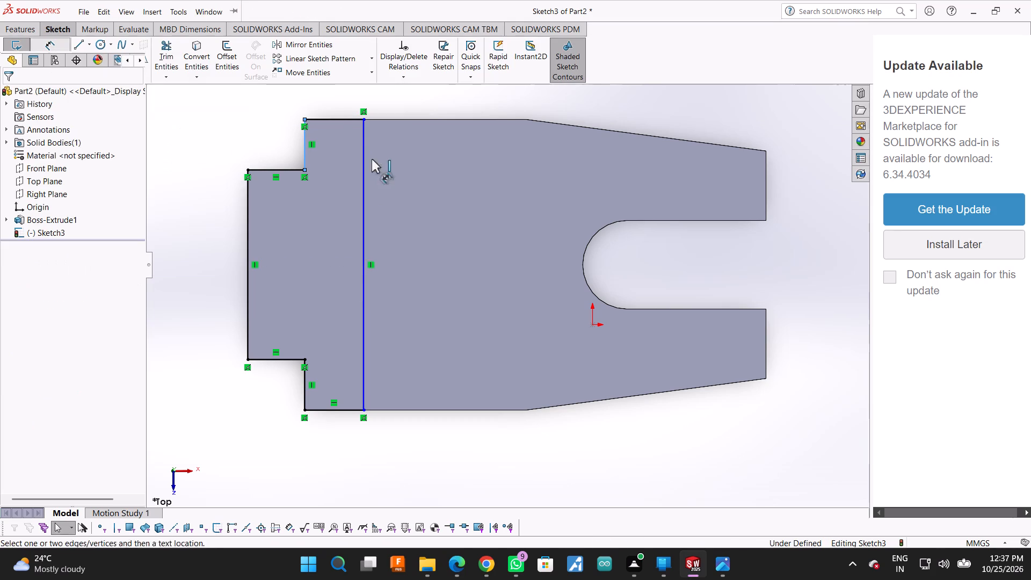
{"action": "left_click", "coordinate": [342, 119]}
{"action": "left_click", "coordinate": [343, 83]}
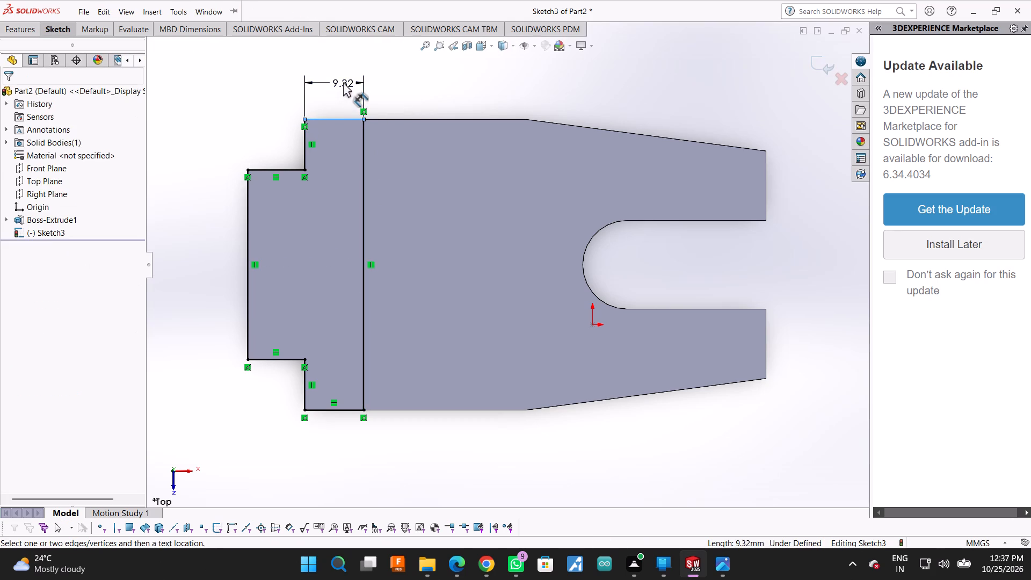
{"action": "key", "text": "9"}
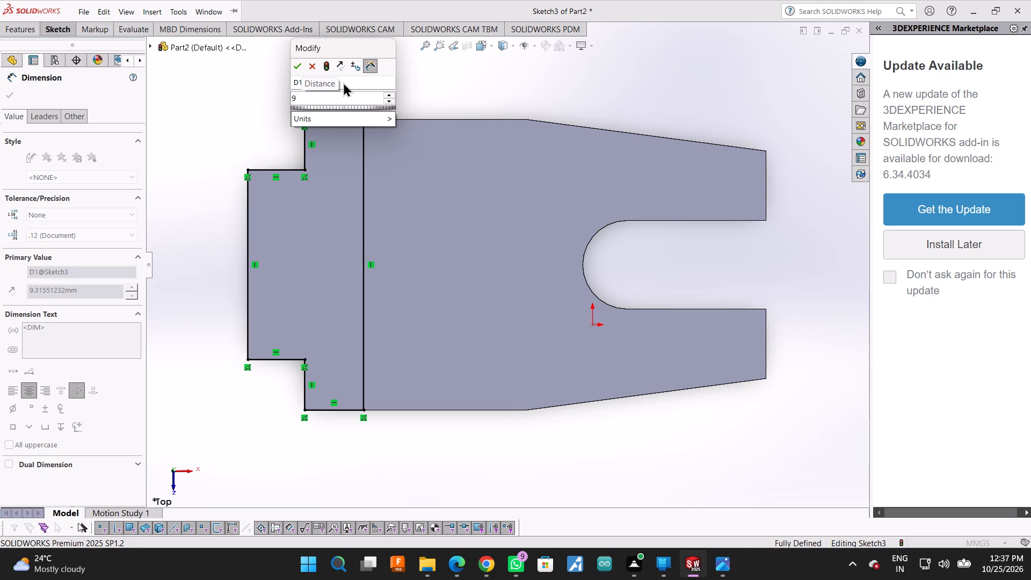
{"action": "key", "text": "Return"}
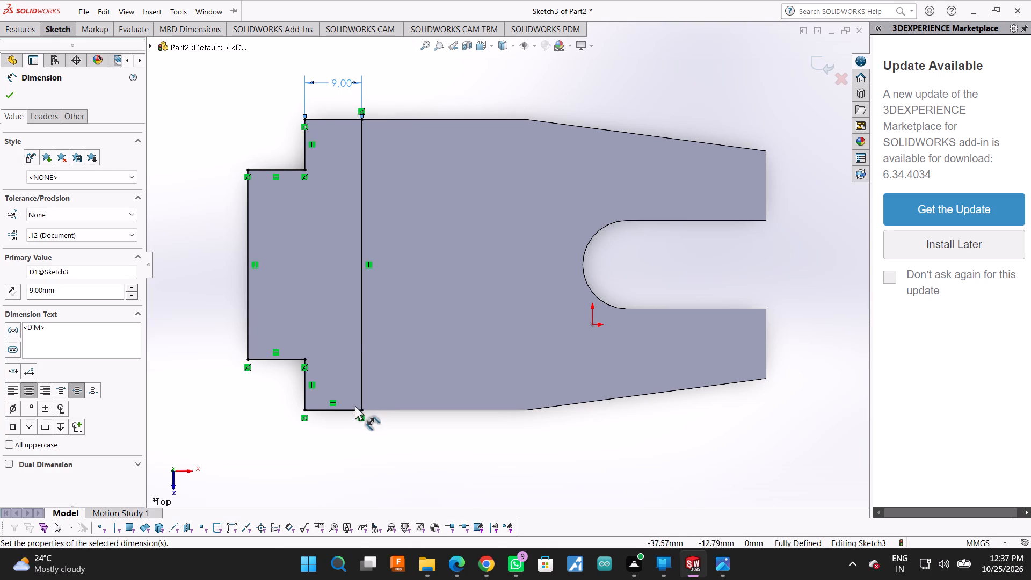
Add a driven length dimension to the outline's lower short horizontal segment and leave the dimension tool.
{"action": "left_click", "coordinate": [350, 409]}
{"action": "left_click", "coordinate": [350, 444]}
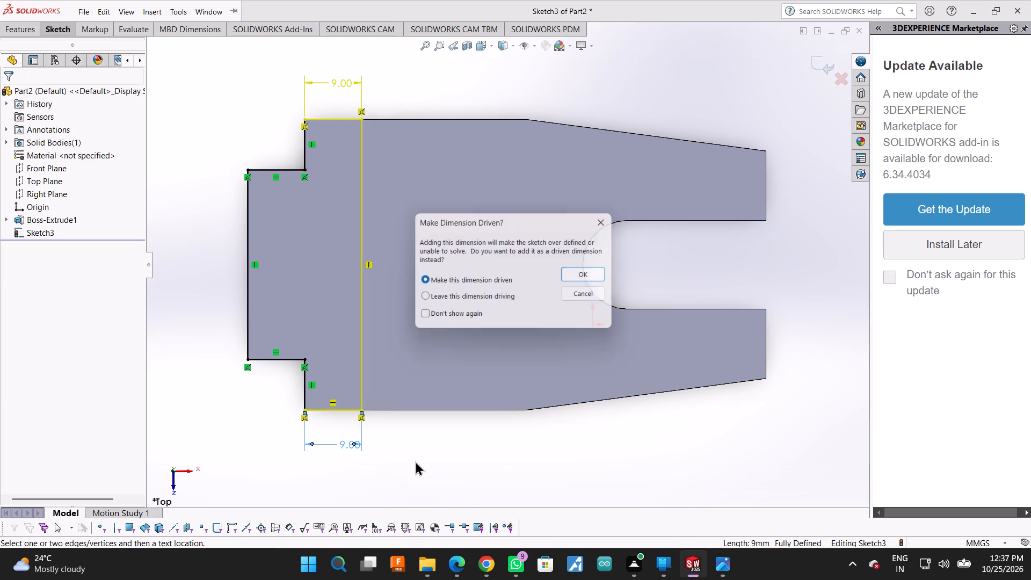
{"action": "left_click", "coordinate": [585, 278]}
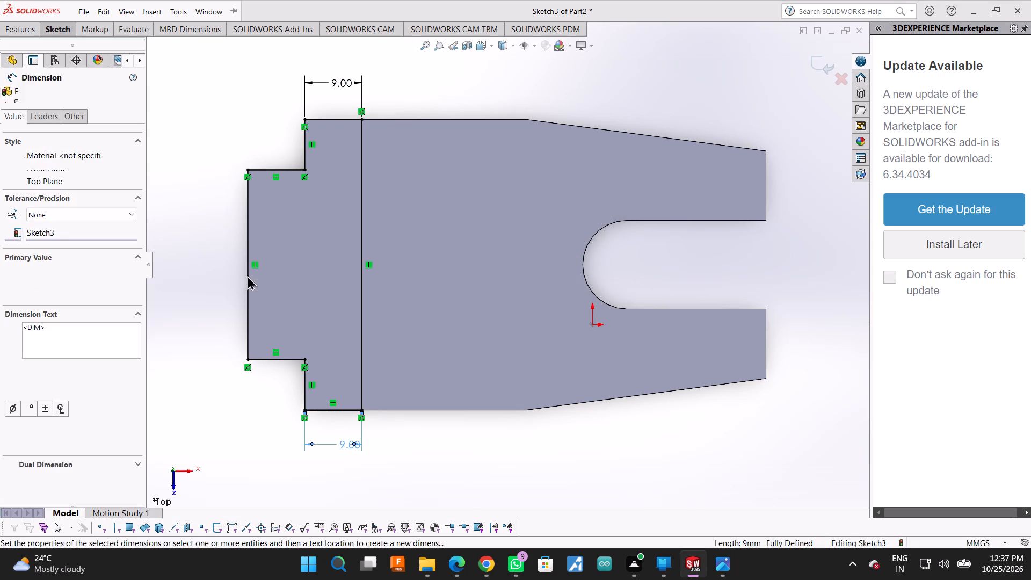
{"action": "left_click", "coordinate": [302, 379]}
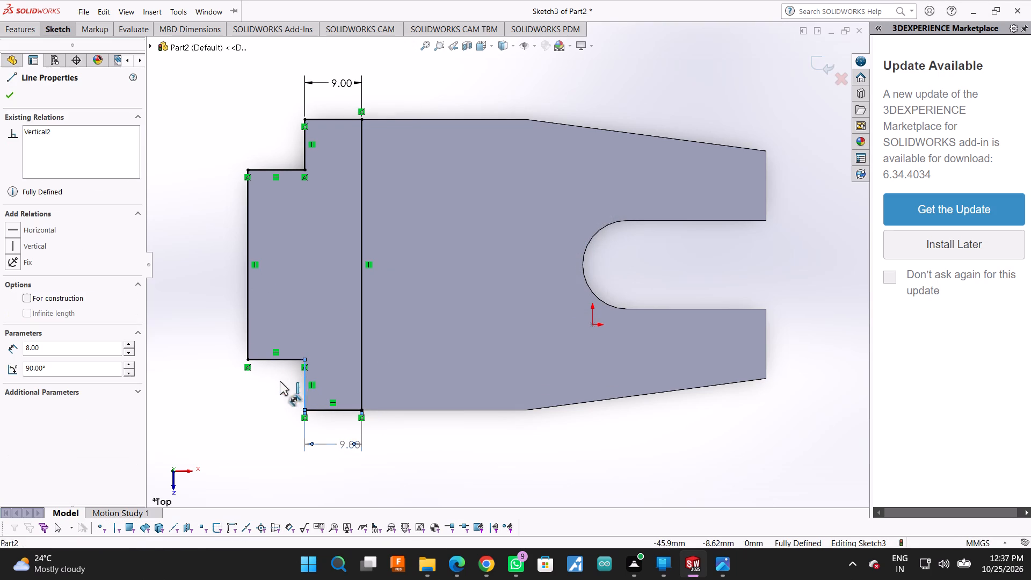
{"action": "key", "text": "Escape"}
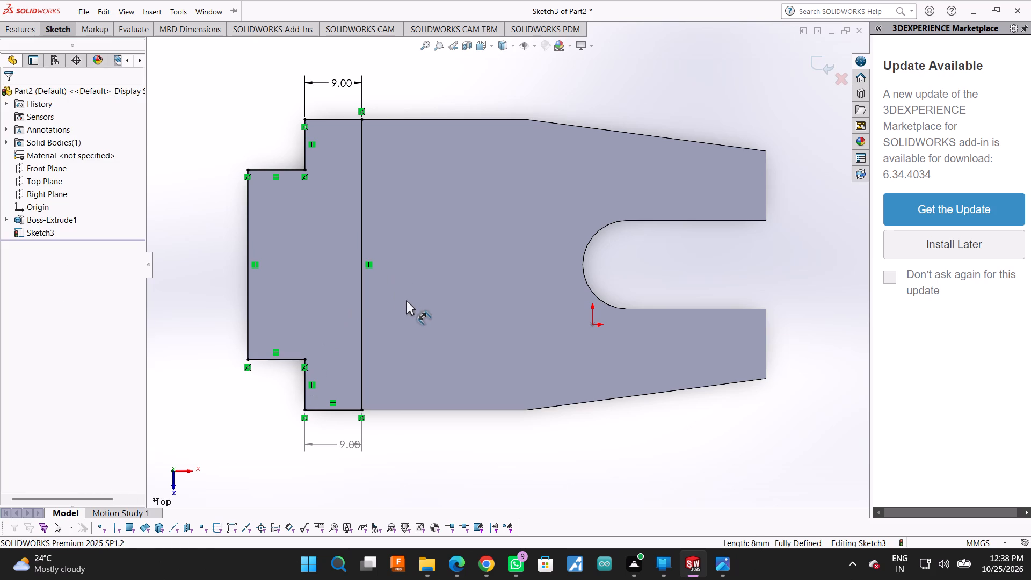
Extrude the stepped end outline as a boss from the sketch plane, Blind to a depth of 30 mm, with Merge result on.
{"action": "left_click", "coordinate": [36, 25]}
{"action": "left_click", "coordinate": [30, 50]}
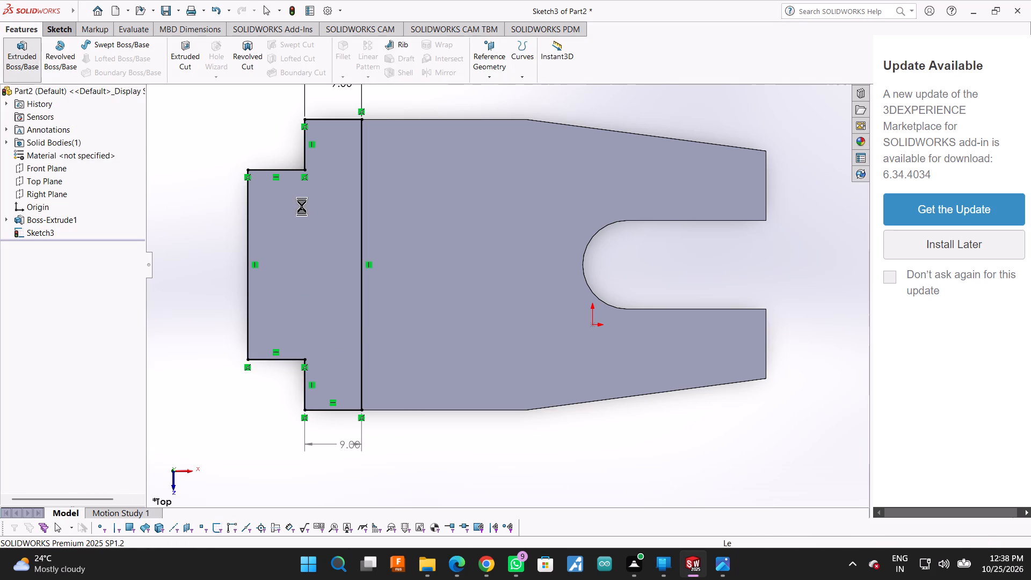
{"action": "scroll", "coordinate": [455, 207], "scroll_direction": "down", "scroll_amount": 3}
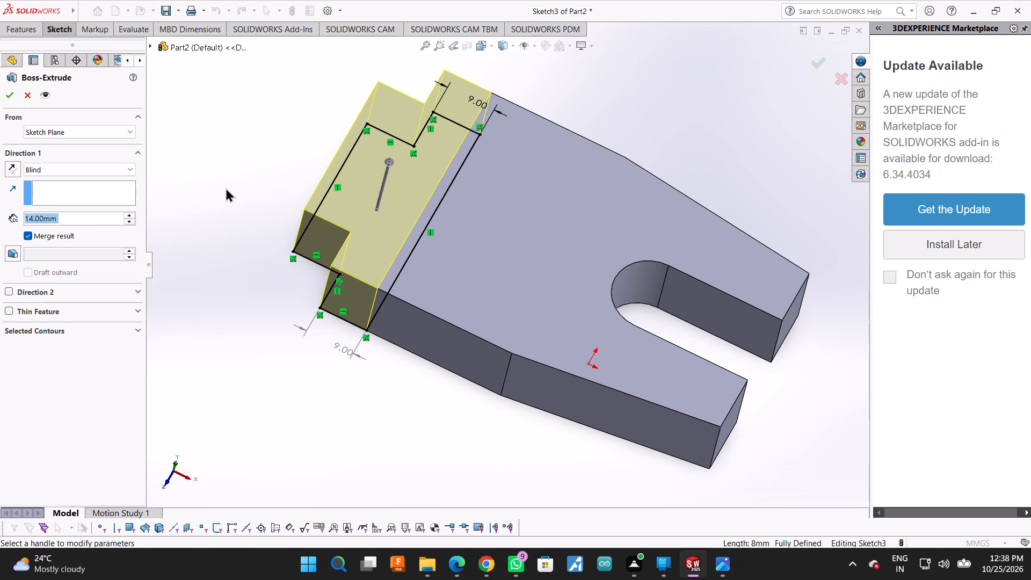
{"action": "type", "text": "30"}
{"action": "key", "text": "Return"}
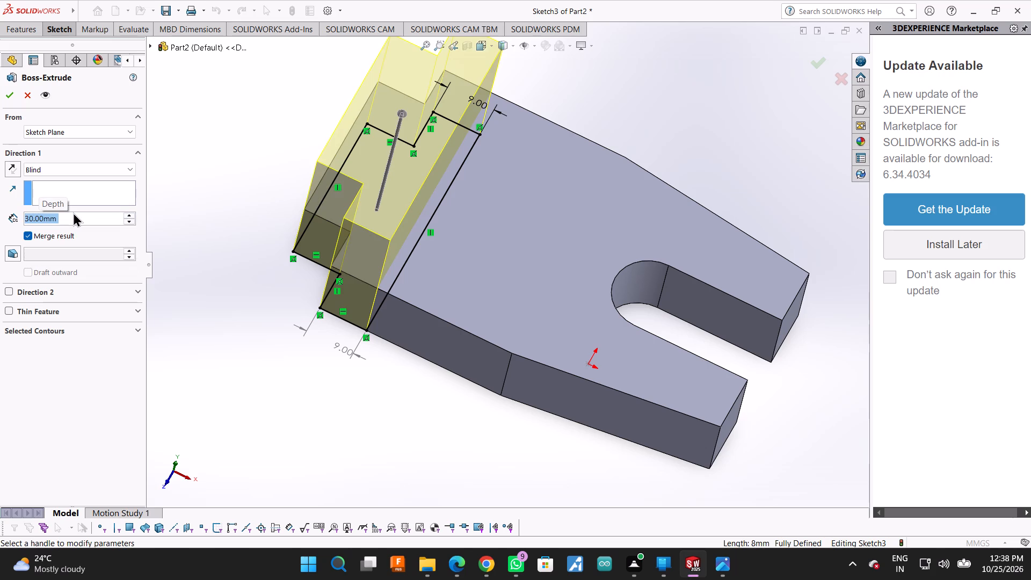
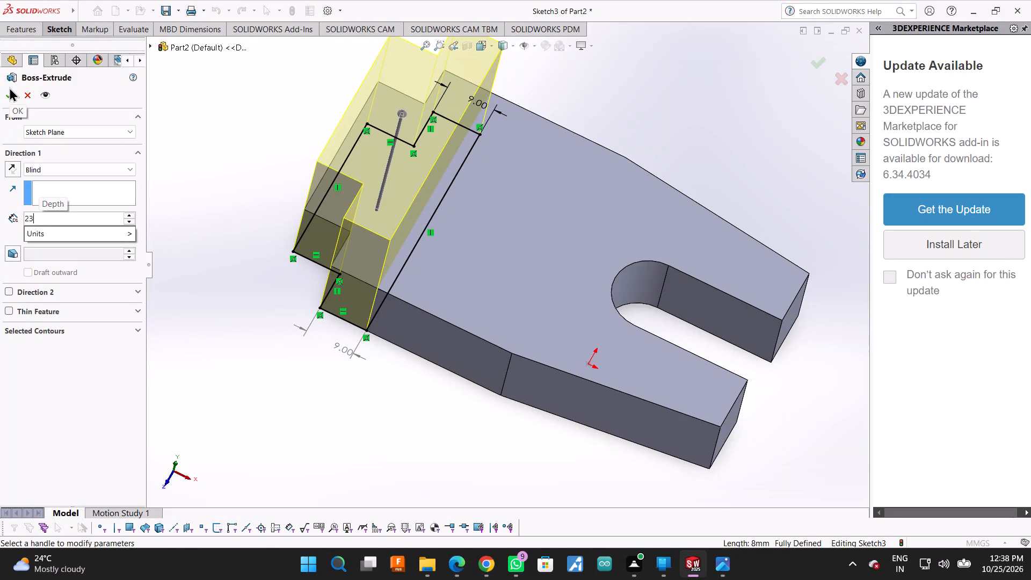
Set the stepped block's Blind extrusion depth to 23 mm and finish the Boss-Extrude.
{"action": "key", "text": "Return"}
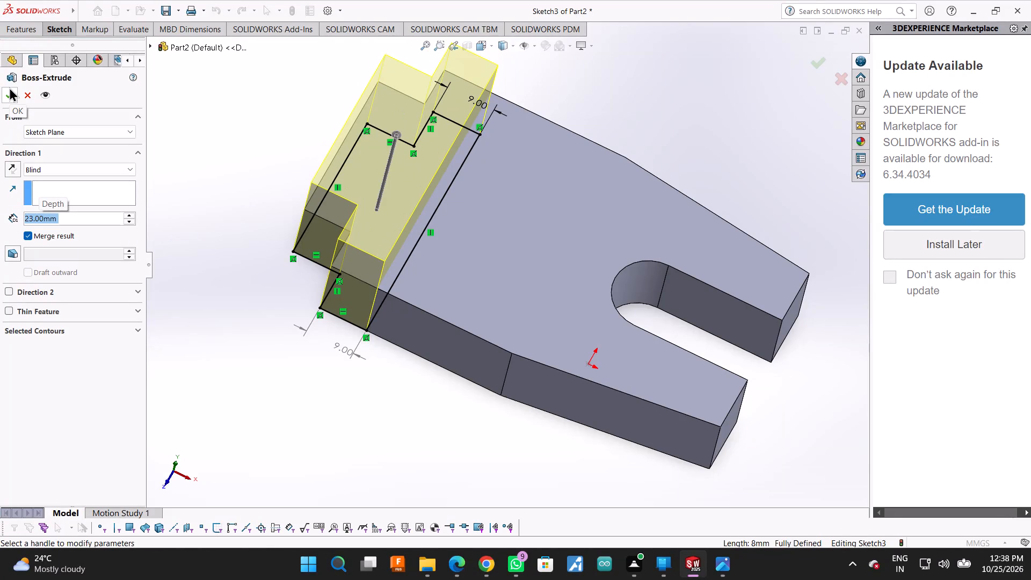
{"action": "left_click", "coordinate": [9, 87]}
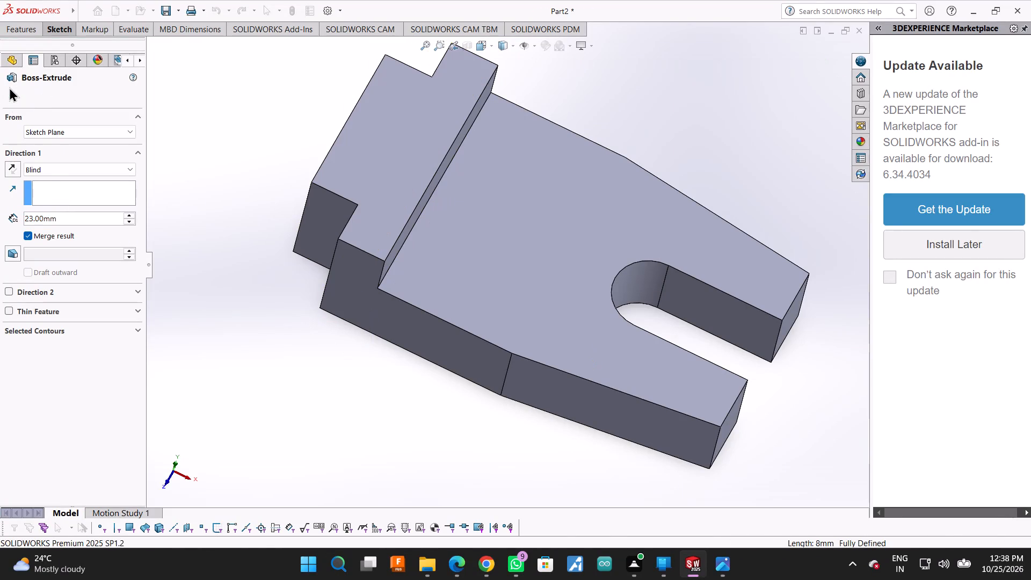
Examine the extruded stepped block and slotted base from different distances and angles.
{"action": "scroll", "coordinate": [610, 231], "scroll_direction": "up", "scroll_amount": 2}
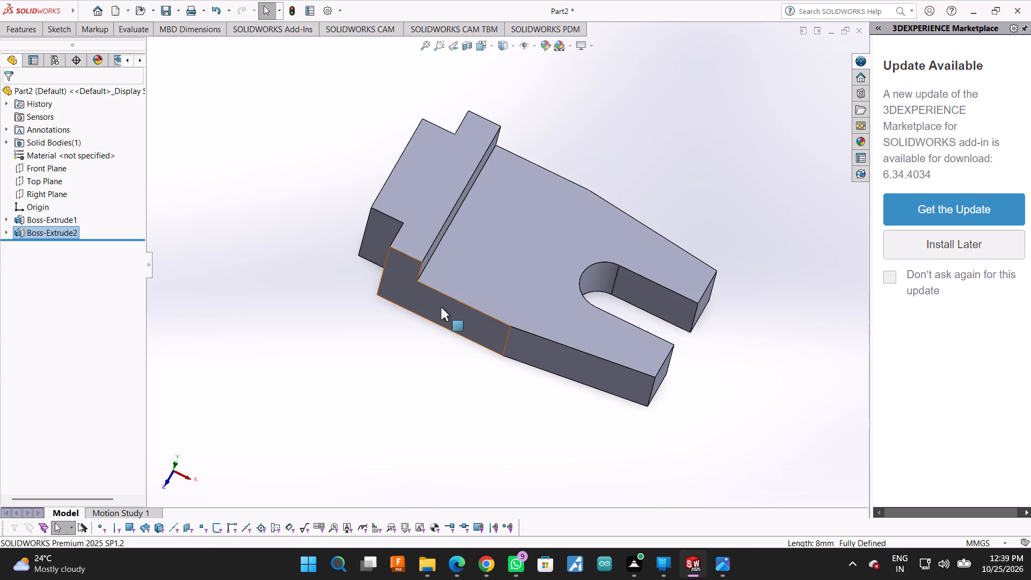
{"action": "scroll", "coordinate": [434, 291], "scroll_direction": "up", "scroll_amount": 1}
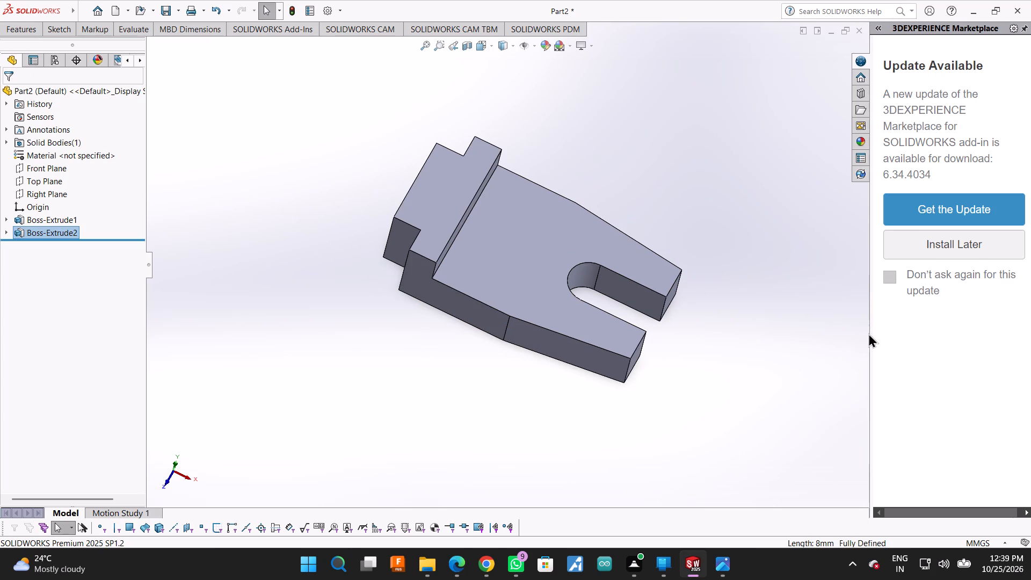
{"action": "left_click_drag", "start_coordinate": [872, 332], "coordinate": [1030, 338]}
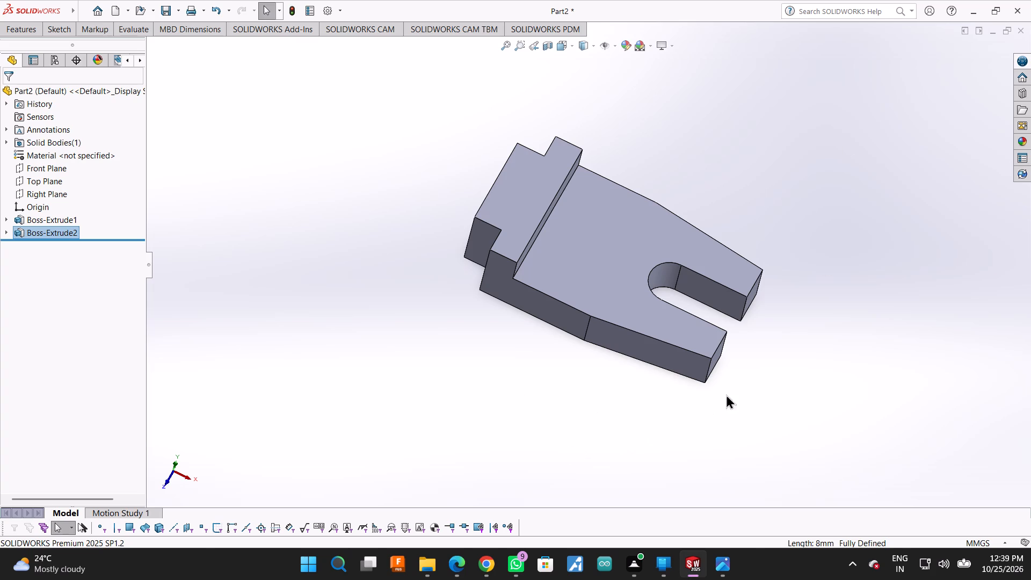
{"action": "scroll", "coordinate": [745, 393], "scroll_direction": "up", "scroll_amount": 1}
{"action": "middle_click", "coordinate": [650, 286]}
{"action": "scroll", "coordinate": [648, 285], "scroll_direction": "down", "scroll_amount": 5}
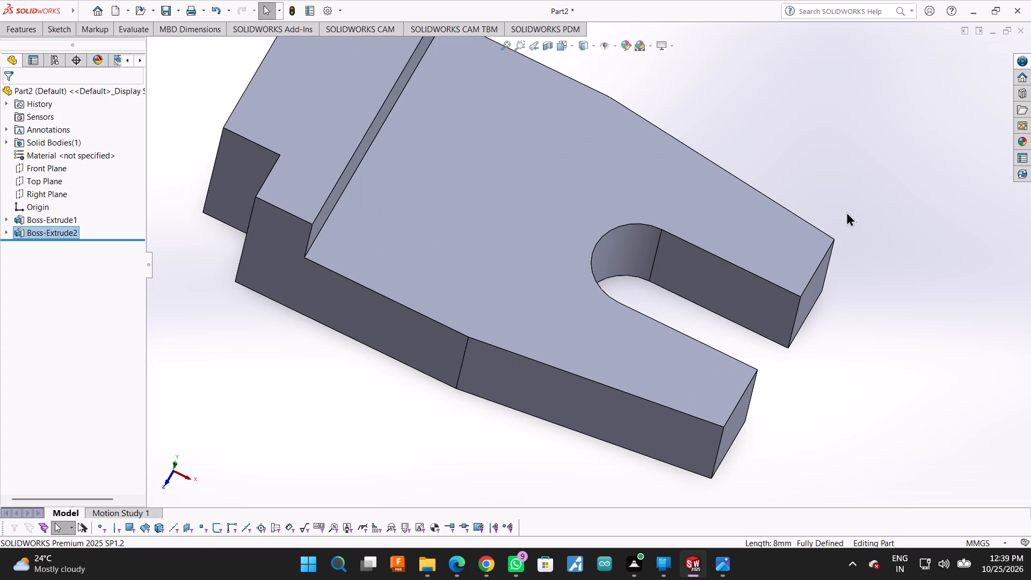
{"action": "middle_click_drag", "start_coordinate": [823, 222], "coordinate": [811, 228]}
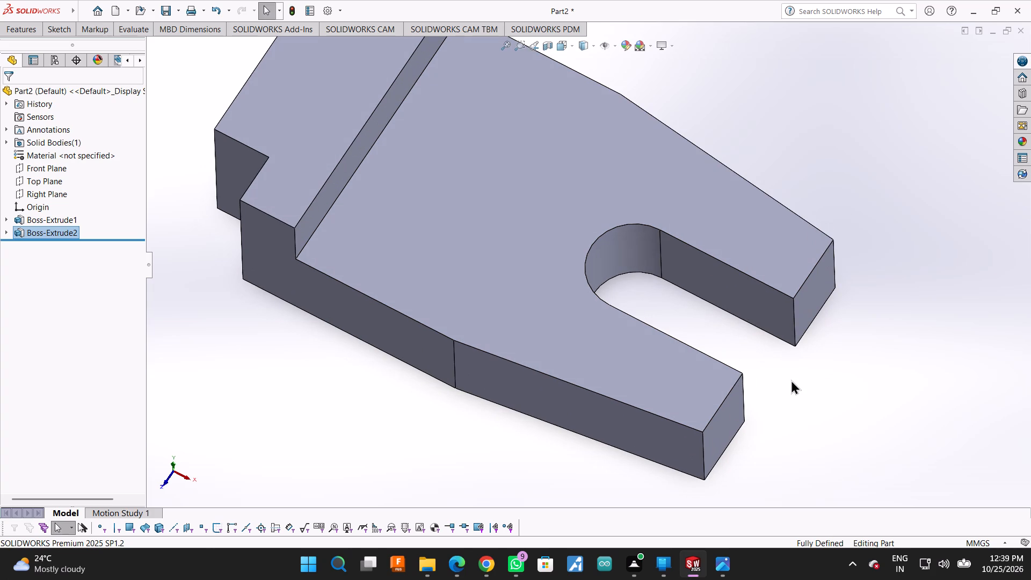
{"action": "scroll", "coordinate": [700, 341], "scroll_direction": "down", "scroll_amount": 1}
{"action": "scroll", "coordinate": [695, 338], "scroll_direction": "up", "scroll_amount": 3}
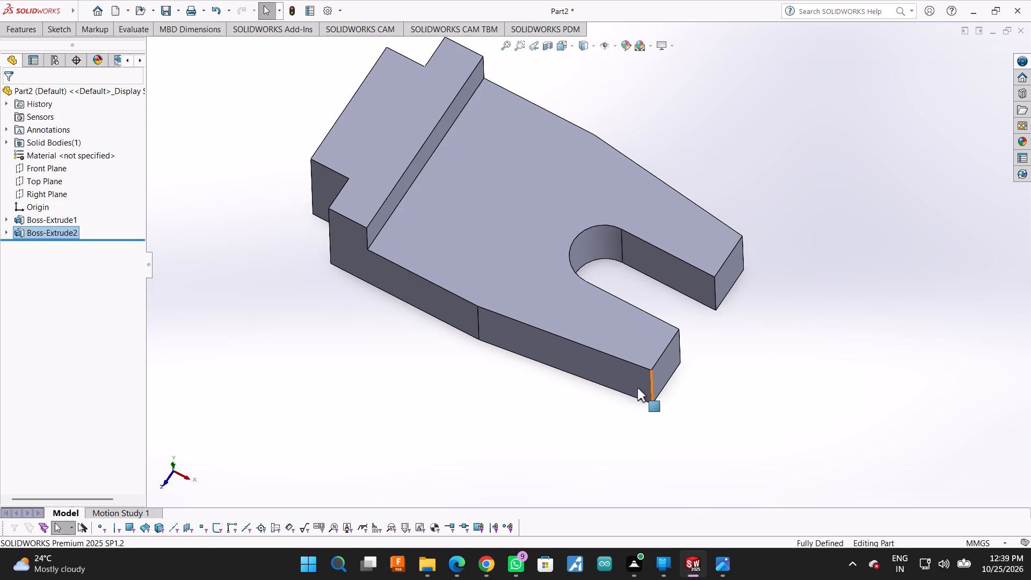
{"action": "scroll", "coordinate": [799, 236], "scroll_direction": "up", "scroll_amount": 2}
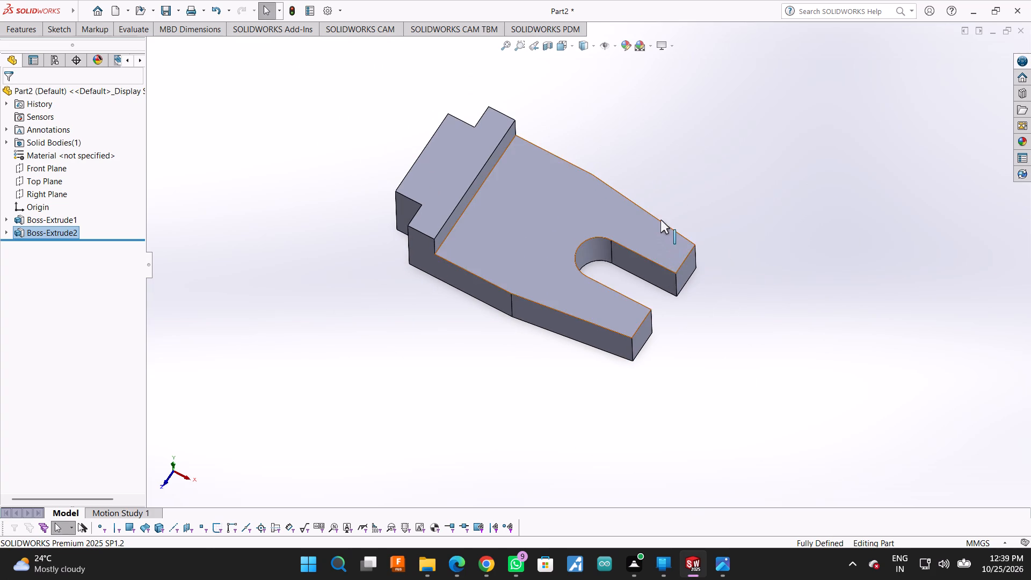
On the block's slot-facing step face, sketch a closed trapezoid above the top edge: 23 mm base from corner to midpoint, about 9.45 mm high, 11.5 mm top.
{"action": "left_click", "coordinate": [454, 216]}
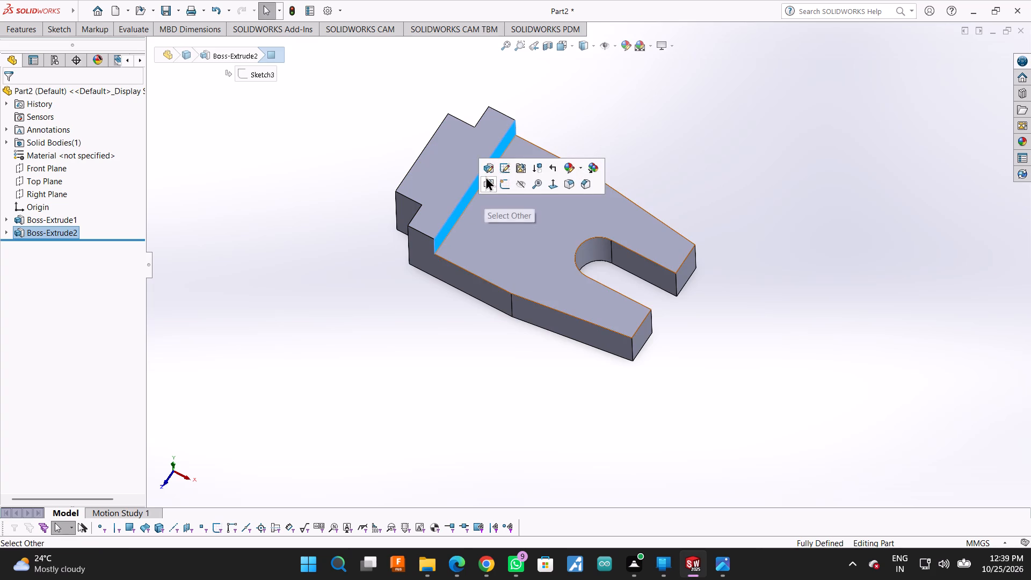
{"action": "left_click", "coordinate": [500, 183]}
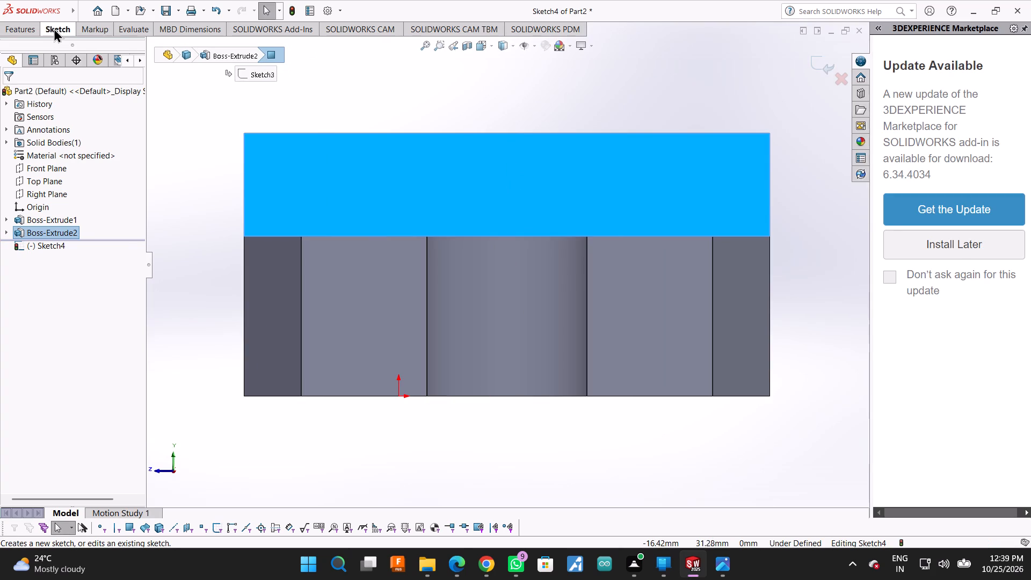
{"action": "left_click", "coordinate": [54, 28]}
{"action": "left_click", "coordinate": [72, 45]}
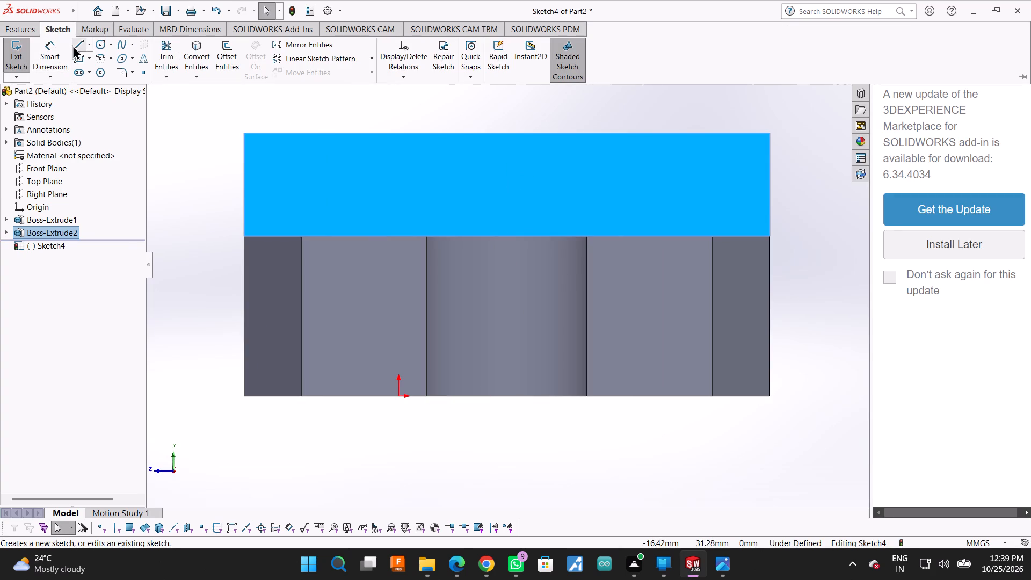
{"action": "left_click", "coordinate": [244, 133]}
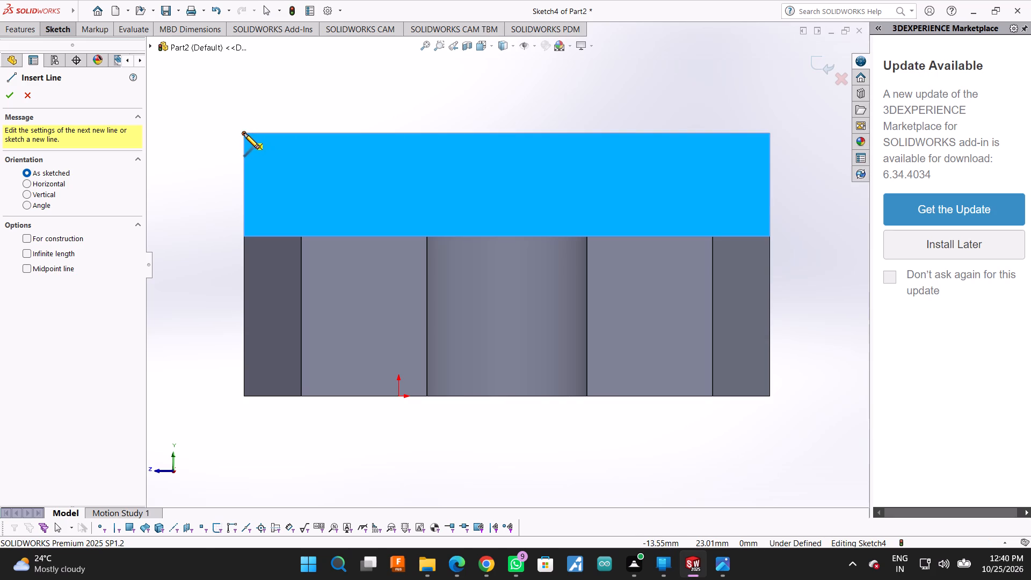
{"action": "left_click", "coordinate": [509, 135]}
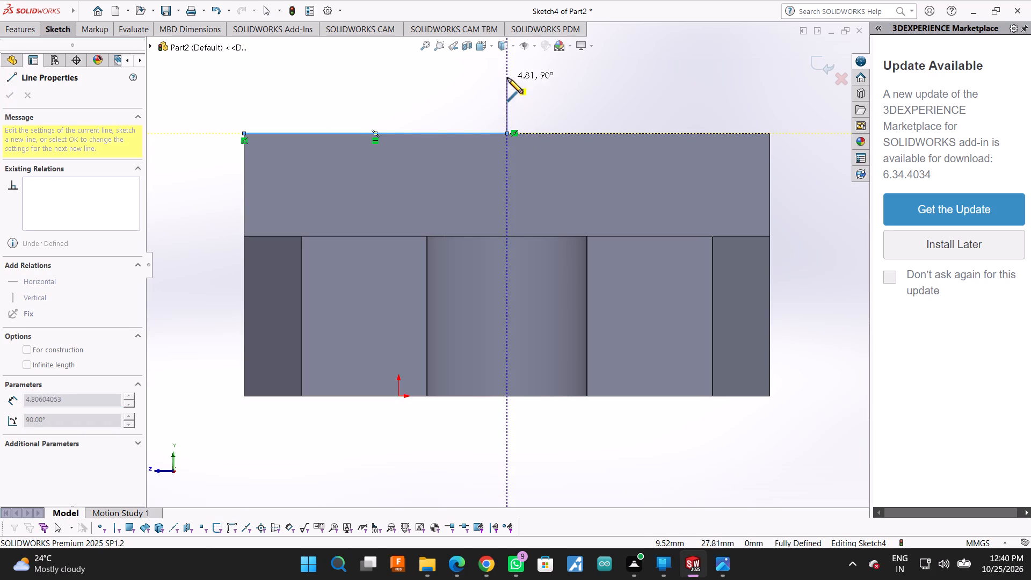
{"action": "scroll", "coordinate": [507, 121], "scroll_direction": "up", "scroll_amount": 3}
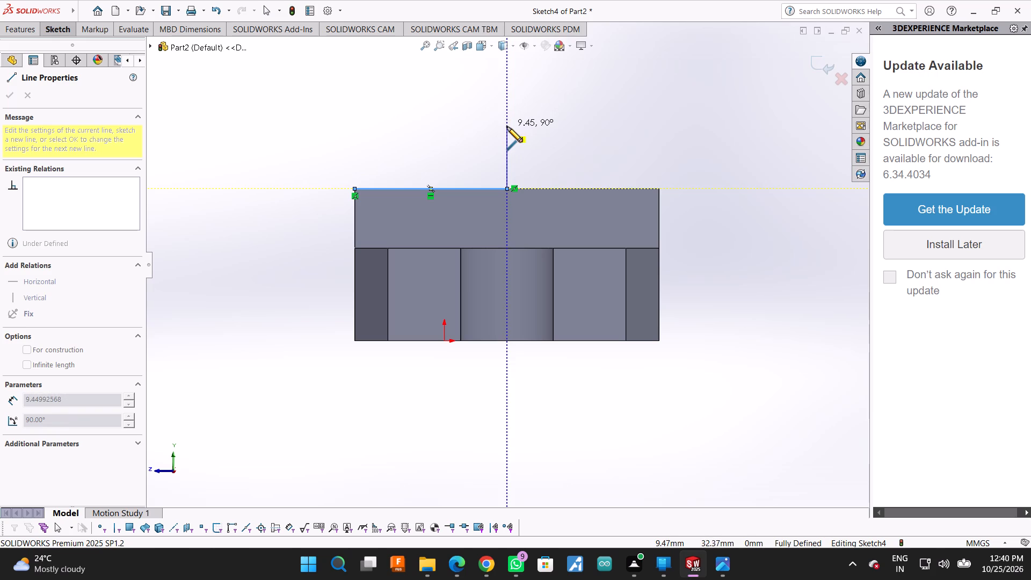
{"action": "left_click", "coordinate": [507, 127]}
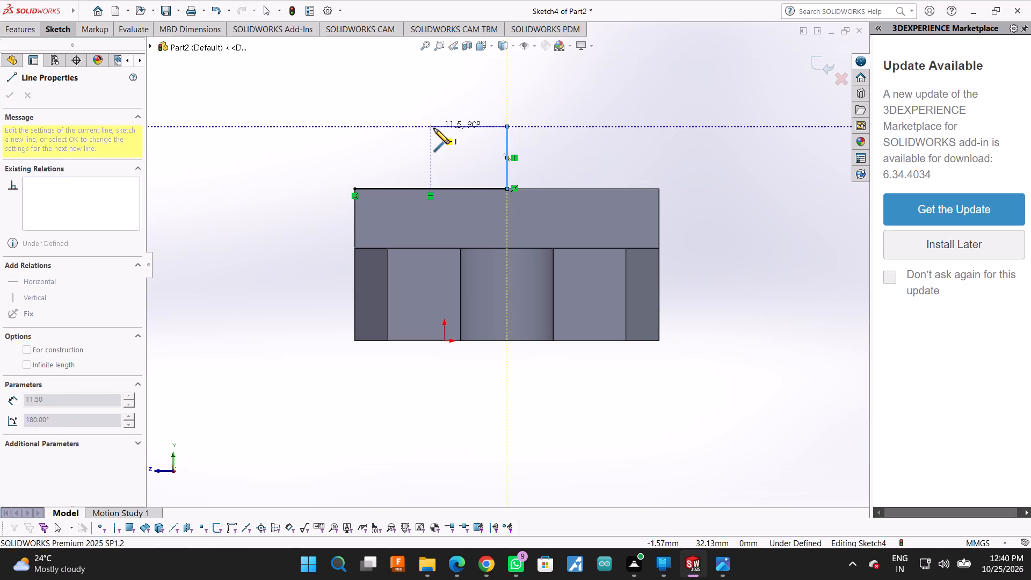
{"action": "left_click", "coordinate": [434, 128]}
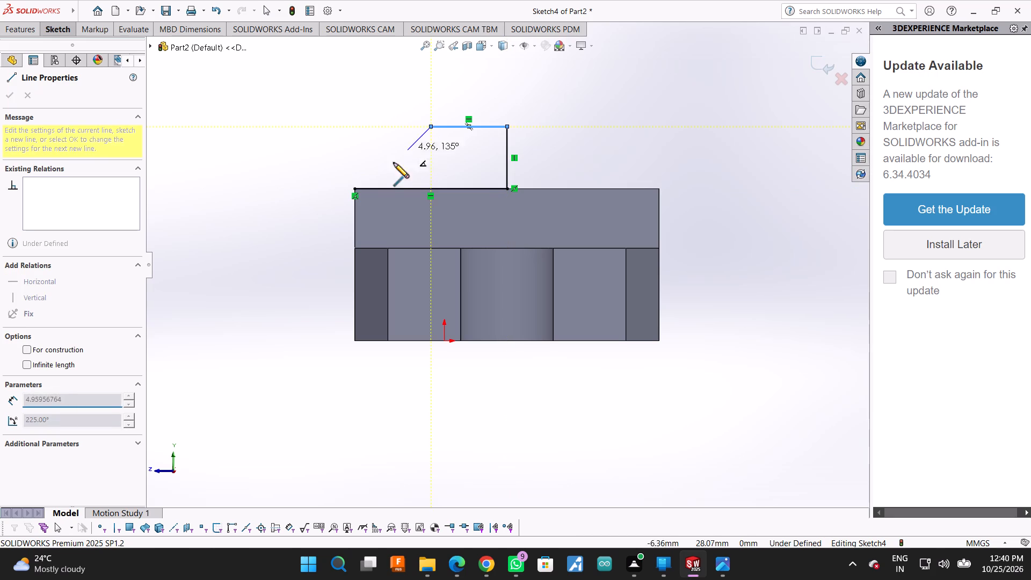
{"action": "left_click", "coordinate": [358, 189]}
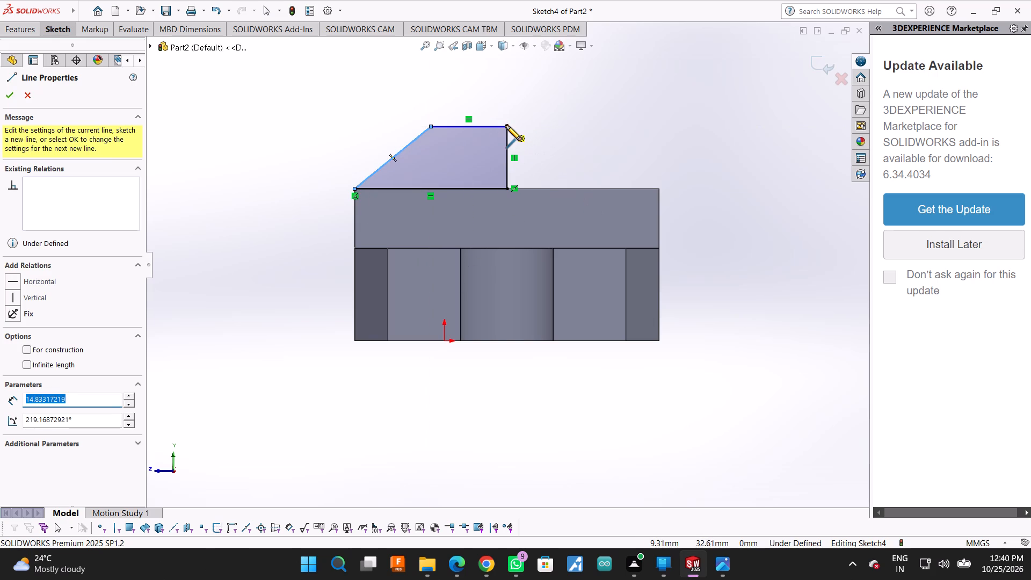
Draw a horizontal line about 0.57 mm long ending at the trapezoid's upper corner above the face's midpoint.
{"action": "left_click", "coordinate": [511, 127]}
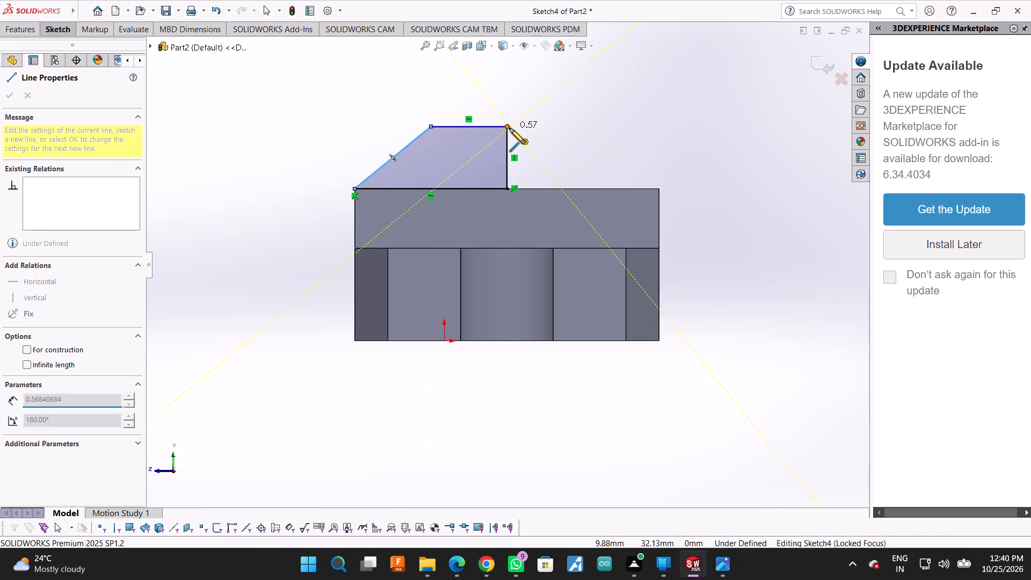
{"action": "left_click", "coordinate": [506, 126]}
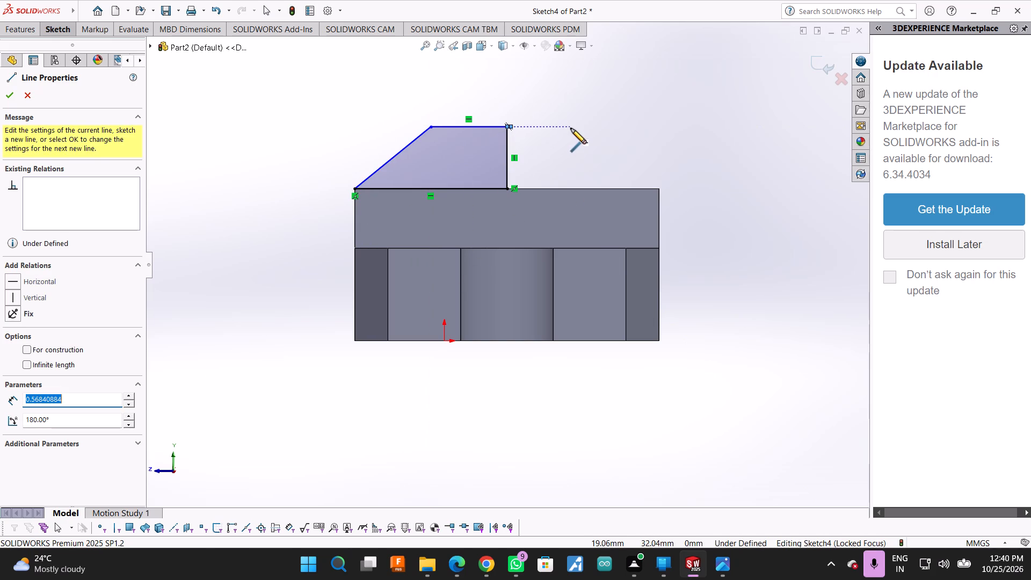
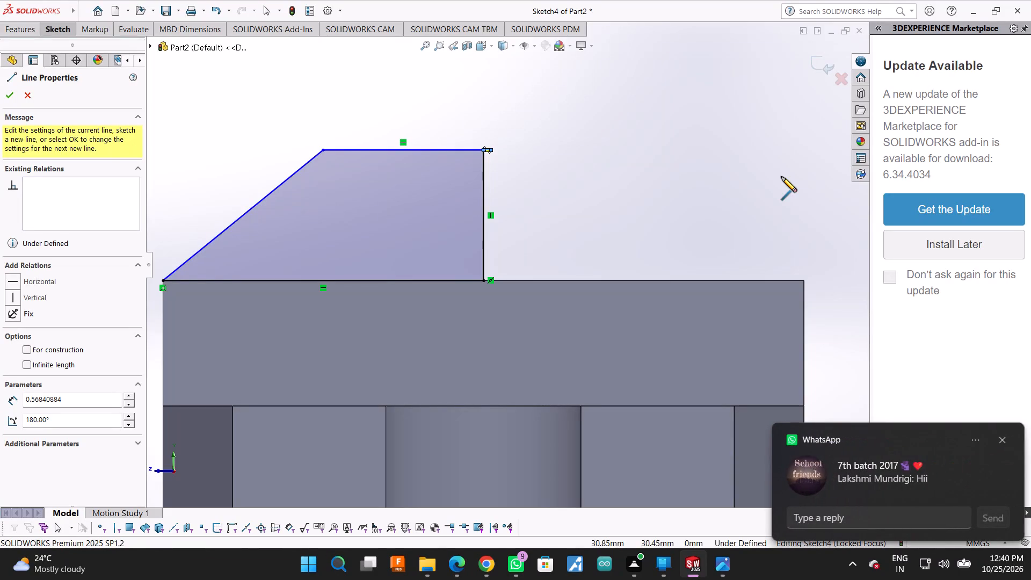
Trim away the short line segment projecting past the trapezoid's upper corner above the face's midpoint.
{"action": "left_click", "coordinate": [1000, 440]}
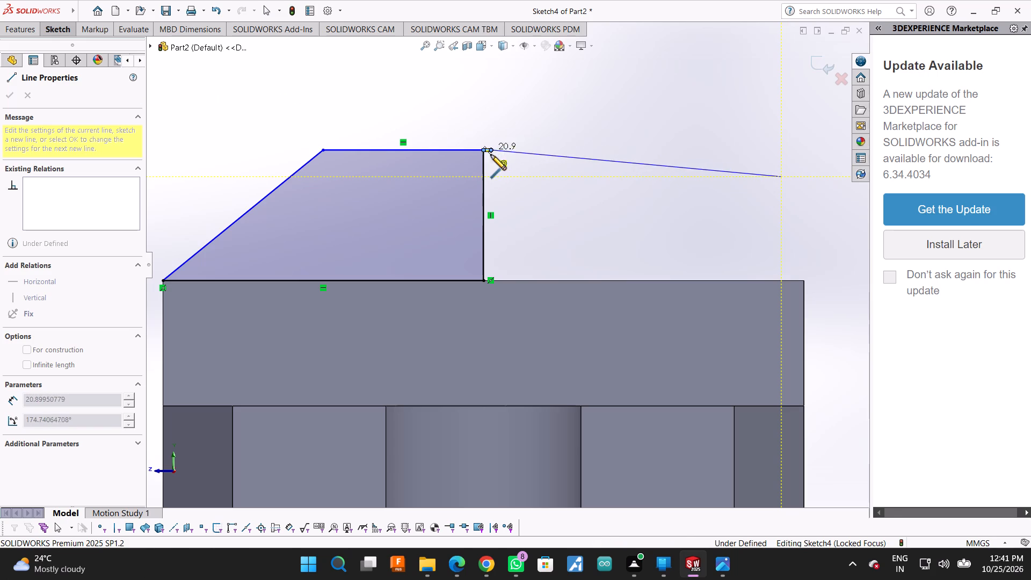
{"action": "key", "text": "Escape"}
{"action": "left_click", "coordinate": [60, 19]}
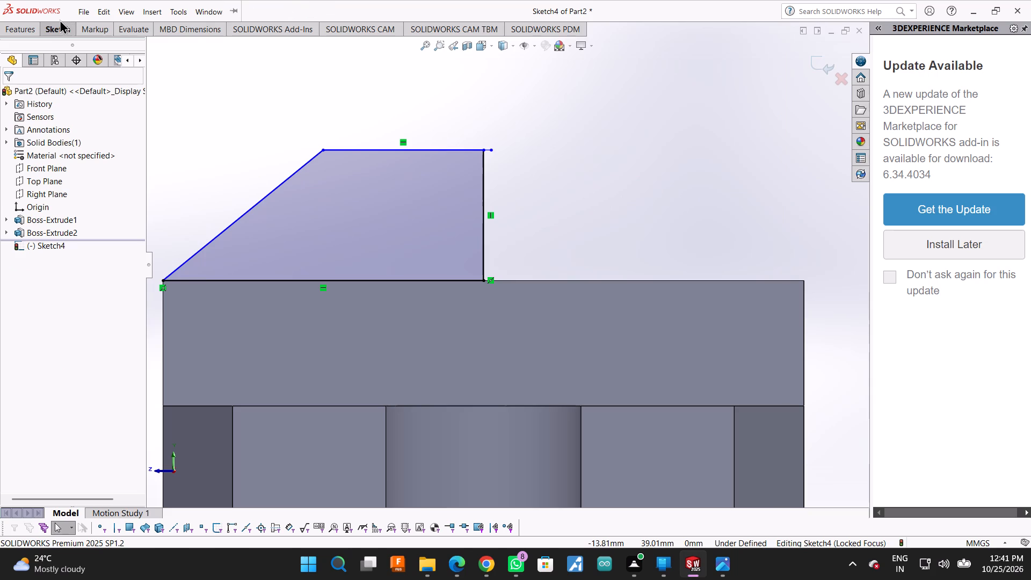
{"action": "left_click", "coordinate": [57, 27]}
{"action": "left_click", "coordinate": [78, 41]}
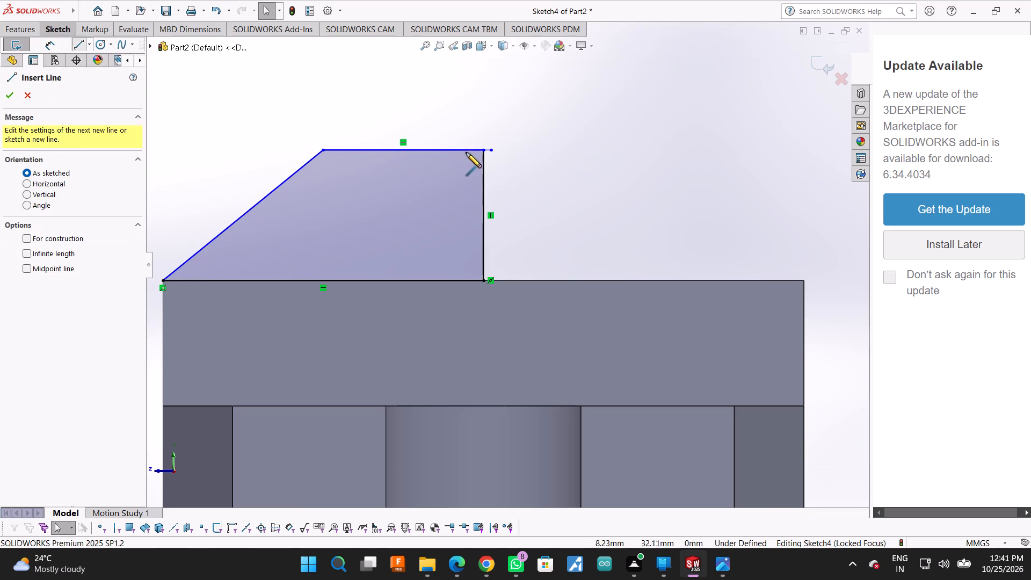
{"action": "scroll", "coordinate": [509, 152], "scroll_direction": "down", "scroll_amount": 3}
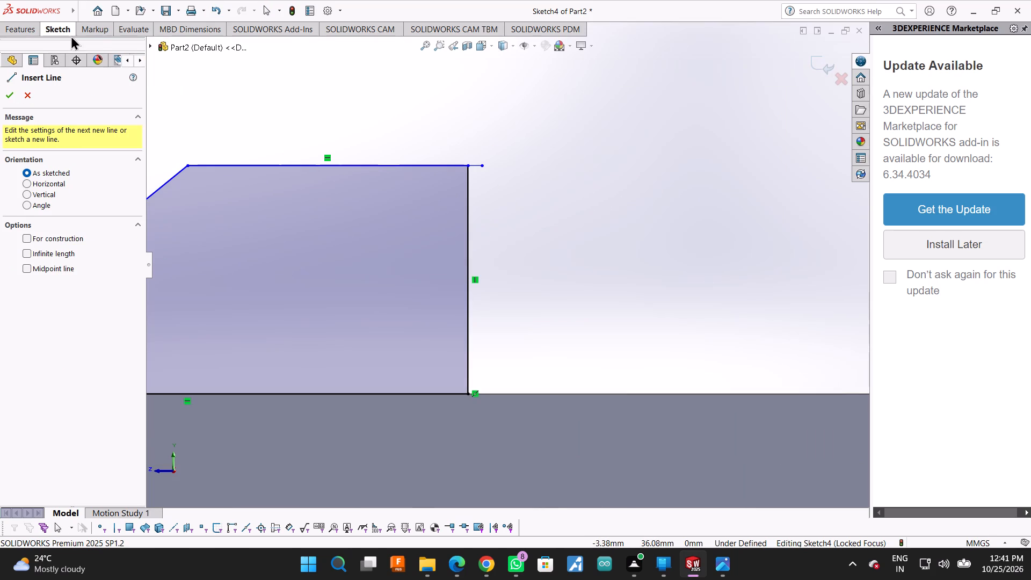
{"action": "left_click", "coordinate": [71, 35]}
{"action": "left_click", "coordinate": [156, 45]}
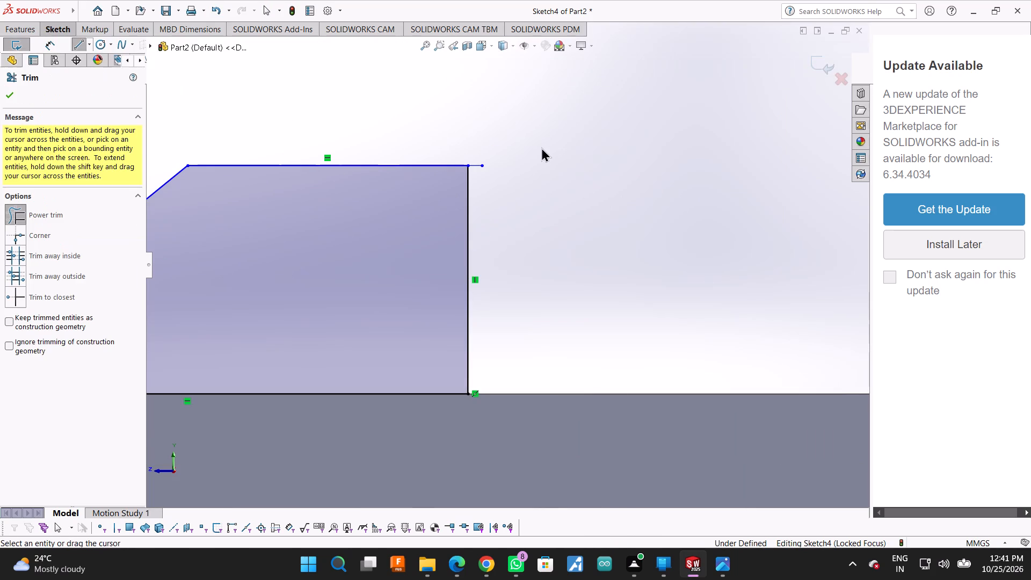
{"action": "left_click_drag", "start_coordinate": [481, 149], "coordinate": [483, 180]}
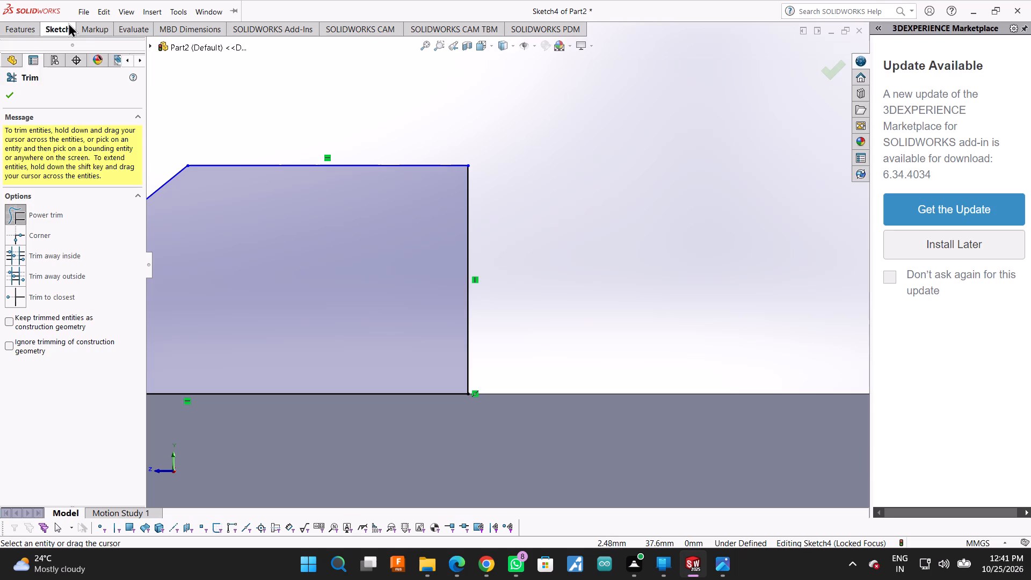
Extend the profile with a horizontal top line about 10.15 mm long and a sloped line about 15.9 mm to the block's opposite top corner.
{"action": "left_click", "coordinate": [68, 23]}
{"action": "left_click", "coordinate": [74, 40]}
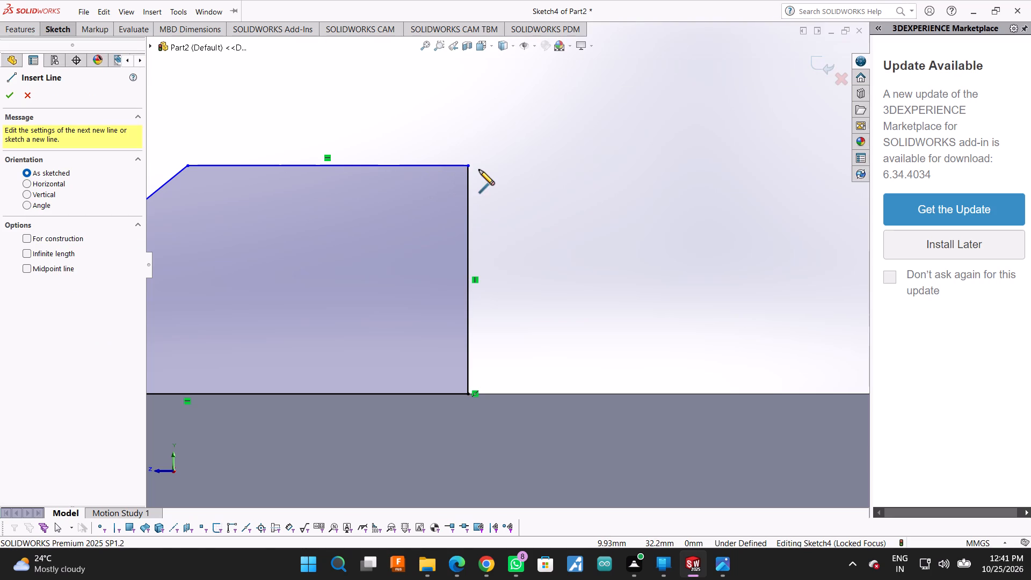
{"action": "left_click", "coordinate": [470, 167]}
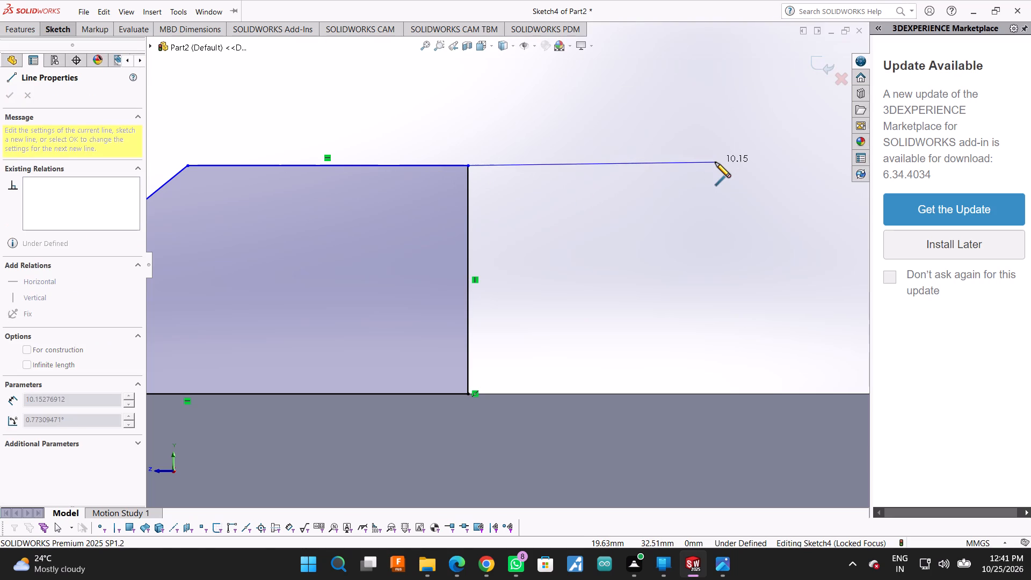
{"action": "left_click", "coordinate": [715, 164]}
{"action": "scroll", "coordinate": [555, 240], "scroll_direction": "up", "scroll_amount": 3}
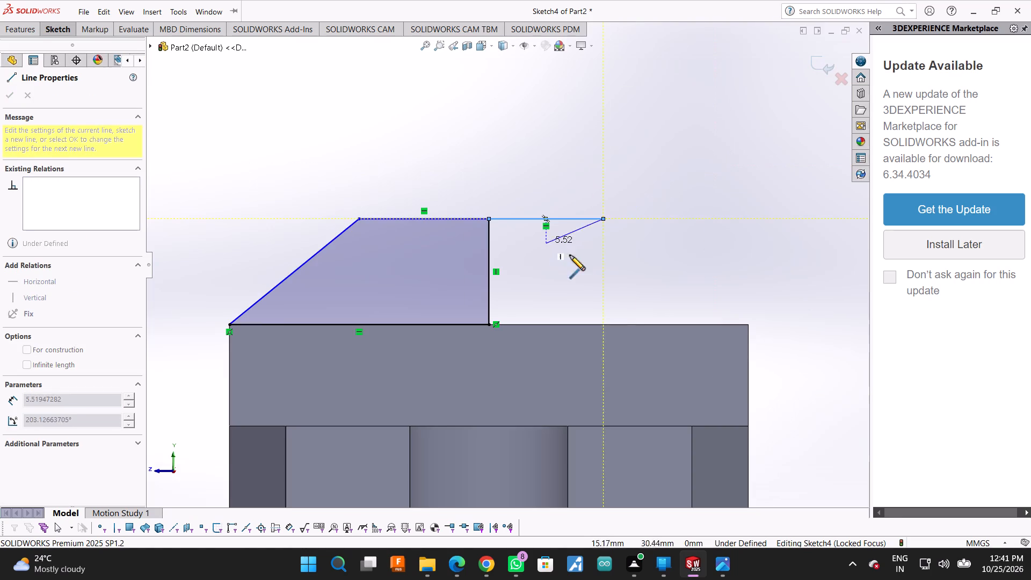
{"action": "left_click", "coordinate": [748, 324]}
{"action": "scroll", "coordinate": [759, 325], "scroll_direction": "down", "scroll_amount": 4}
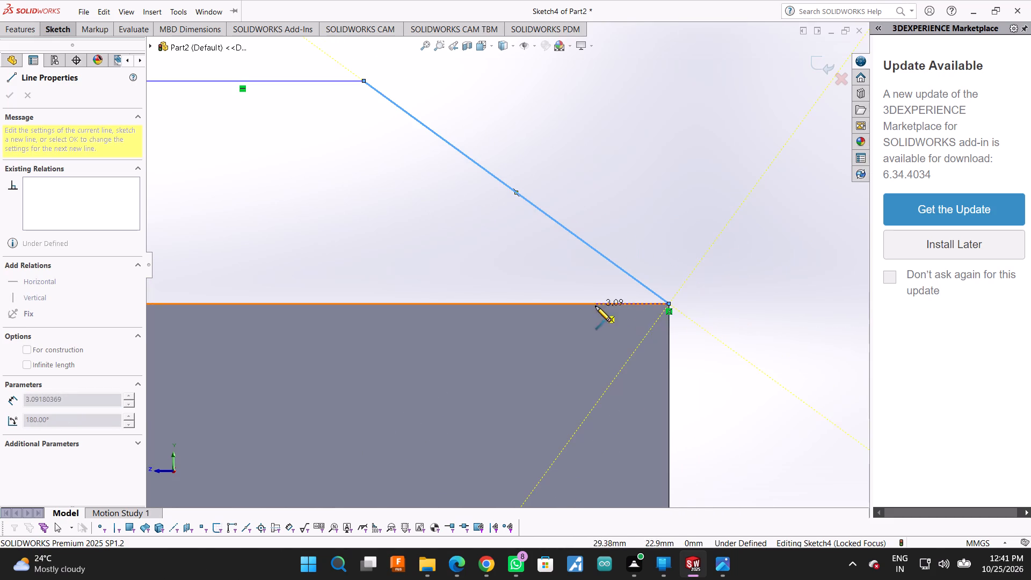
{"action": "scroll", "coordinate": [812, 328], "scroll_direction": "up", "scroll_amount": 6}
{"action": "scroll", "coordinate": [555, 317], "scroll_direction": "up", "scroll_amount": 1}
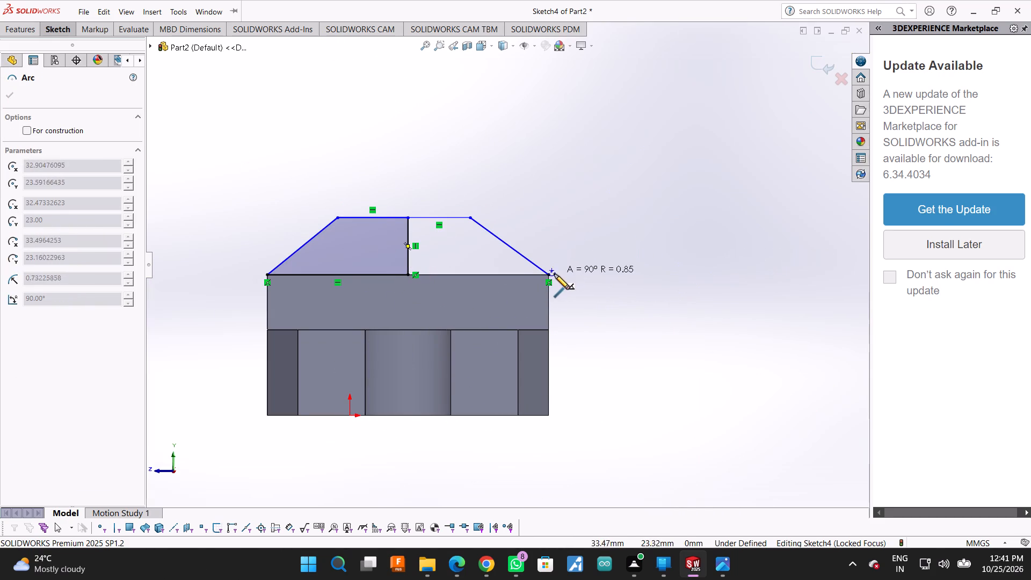
Draw a 23 mm horizontal base line from that block corner back to the midpoint of the top edge.
{"action": "left_click", "coordinate": [54, 35]}
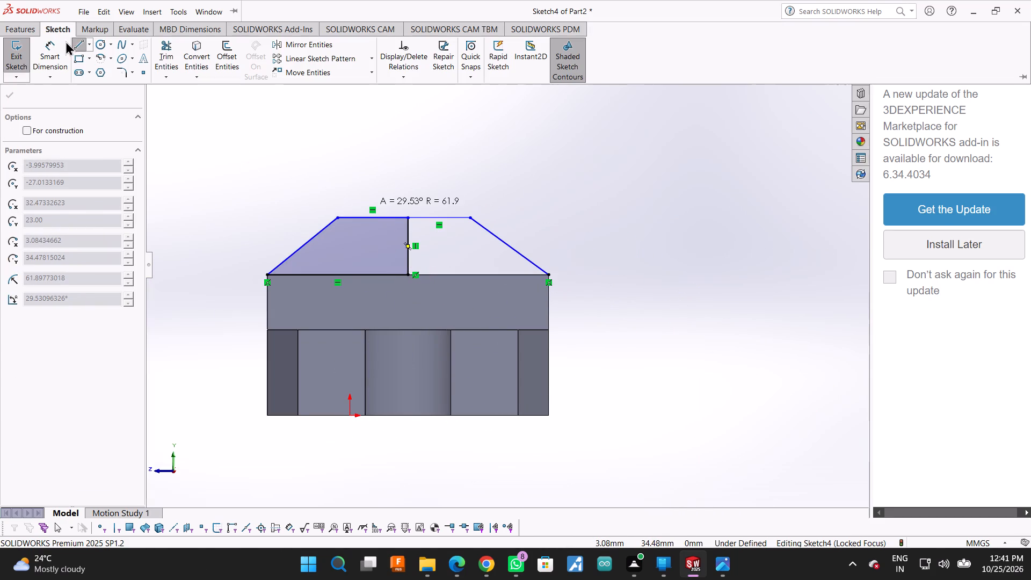
{"action": "left_click", "coordinate": [79, 44]}
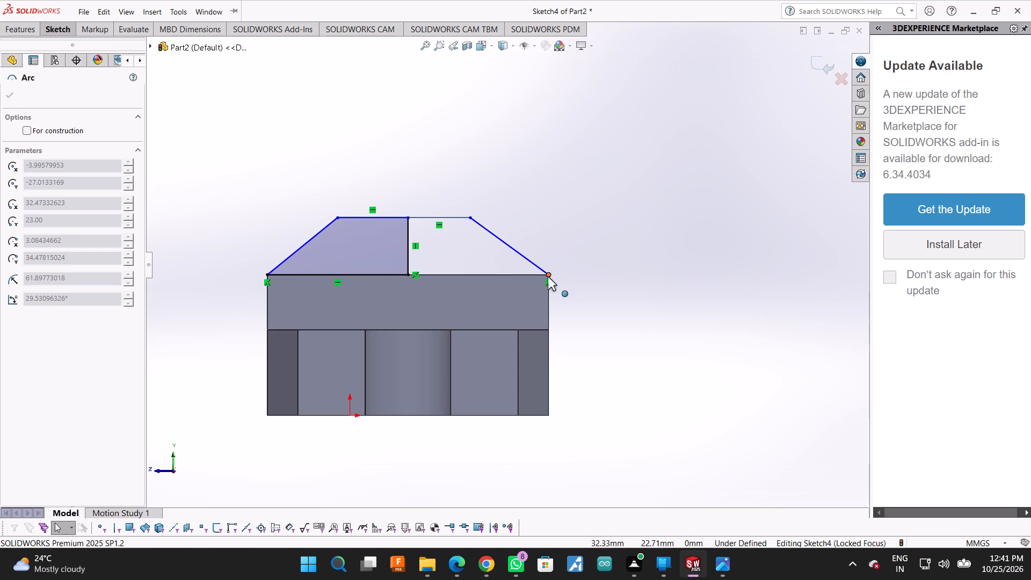
{"action": "left_click", "coordinate": [59, 26]}
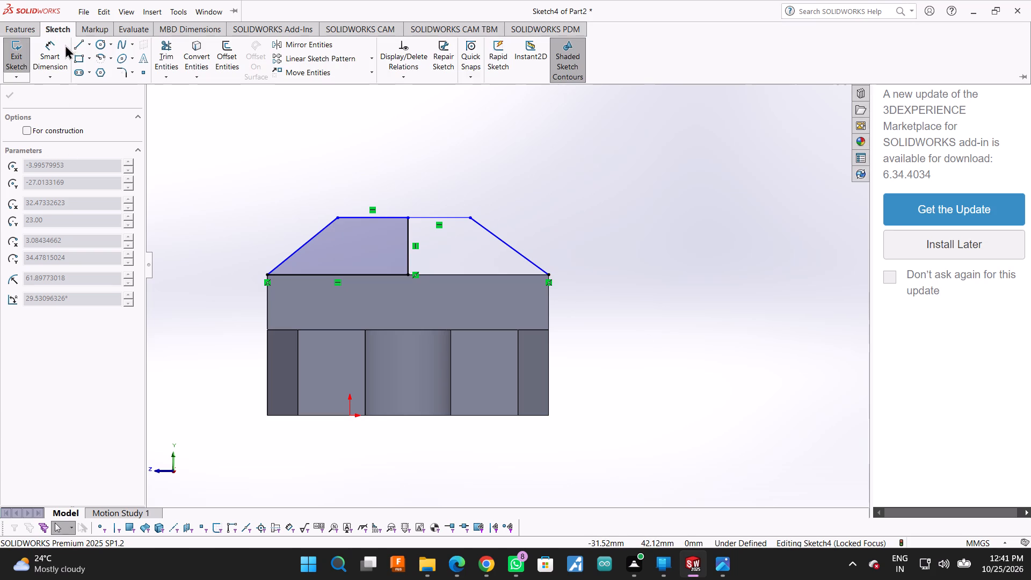
{"action": "left_click", "coordinate": [73, 45]}
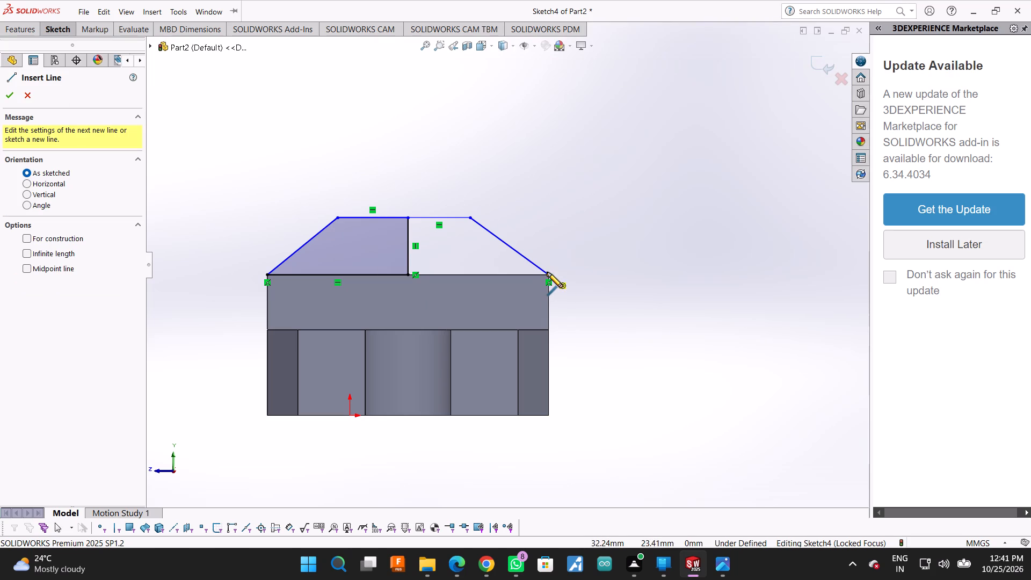
{"action": "left_click", "coordinate": [548, 275]}
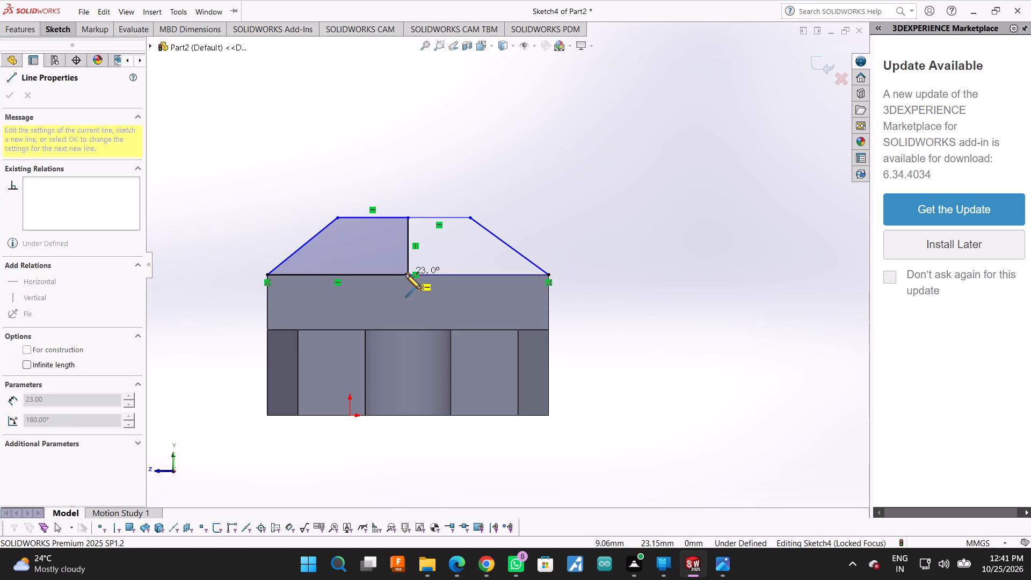
{"action": "left_click", "coordinate": [406, 275]}
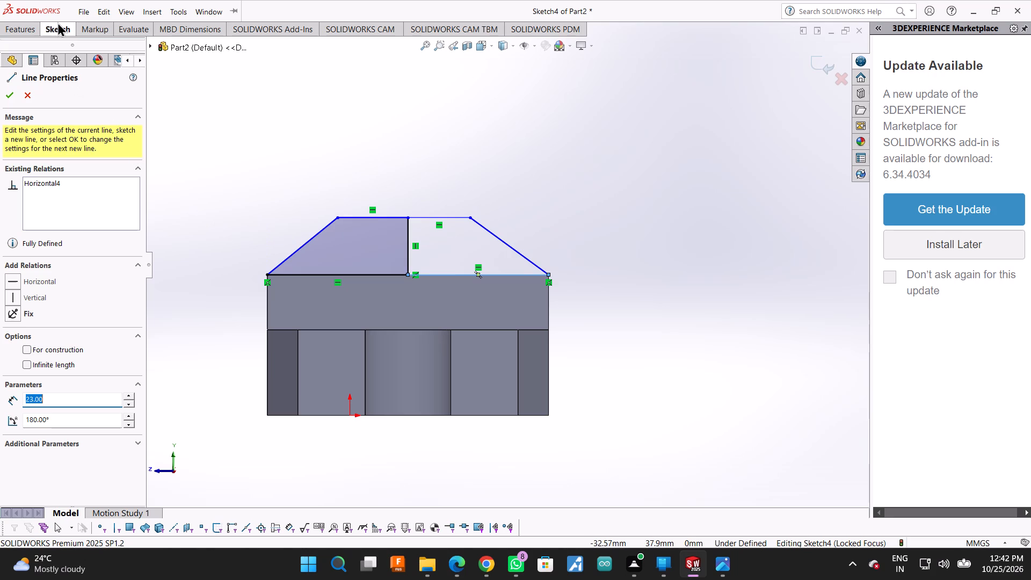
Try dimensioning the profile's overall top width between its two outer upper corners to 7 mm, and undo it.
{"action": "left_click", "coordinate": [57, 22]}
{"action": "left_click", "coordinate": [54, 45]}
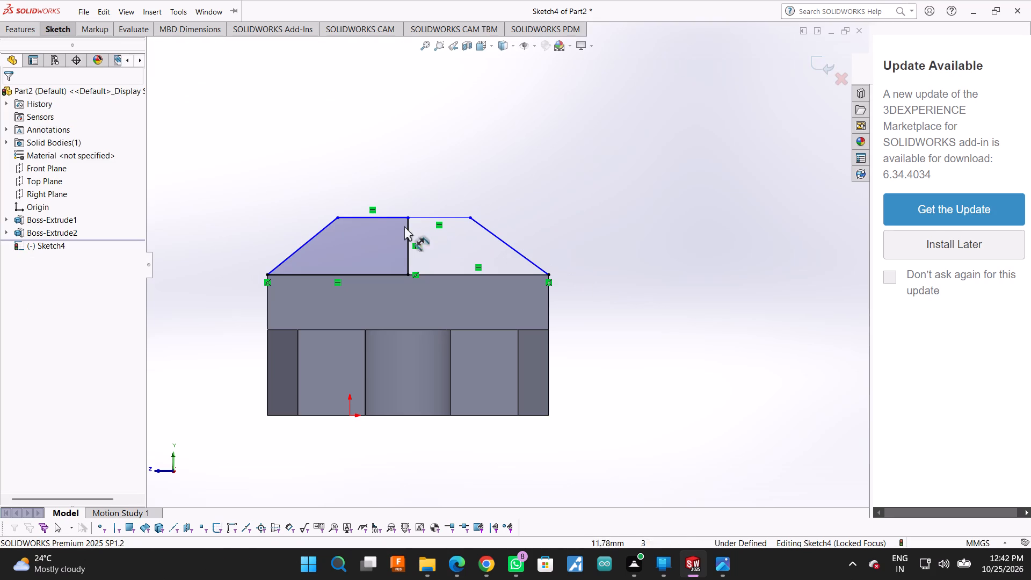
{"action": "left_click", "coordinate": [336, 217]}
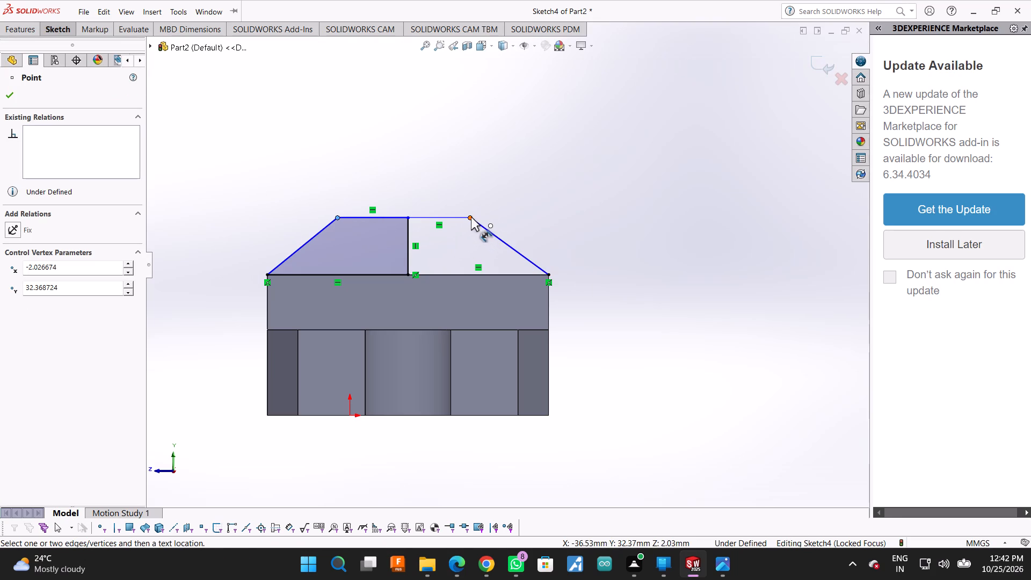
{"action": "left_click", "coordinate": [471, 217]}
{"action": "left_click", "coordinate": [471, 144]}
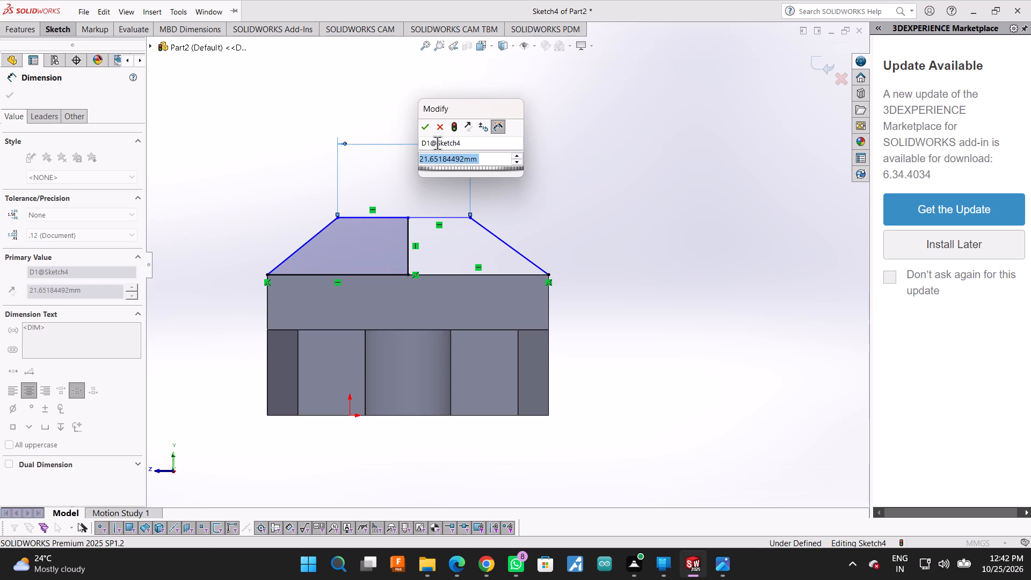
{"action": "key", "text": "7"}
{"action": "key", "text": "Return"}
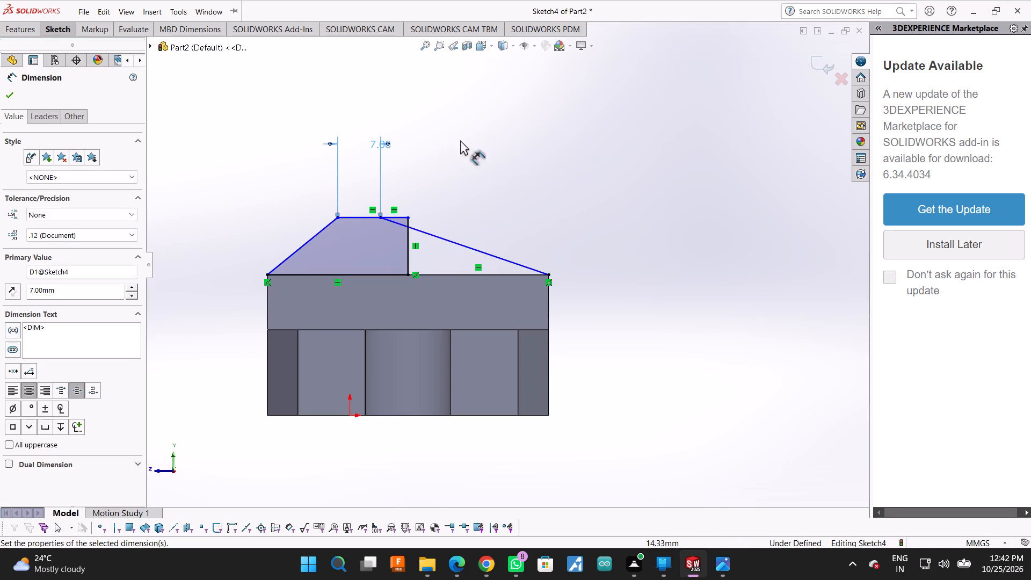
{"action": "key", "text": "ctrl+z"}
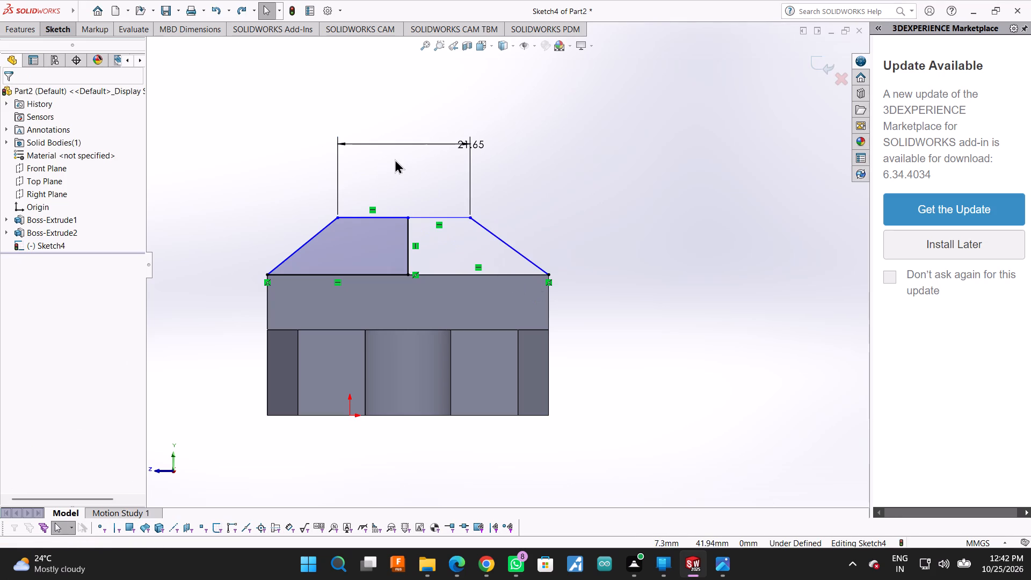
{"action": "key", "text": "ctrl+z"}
Trim away both sloped sides and both top lines of the profile, keeping the vertical centre line and base lines.
{"action": "left_click", "coordinate": [67, 21]}
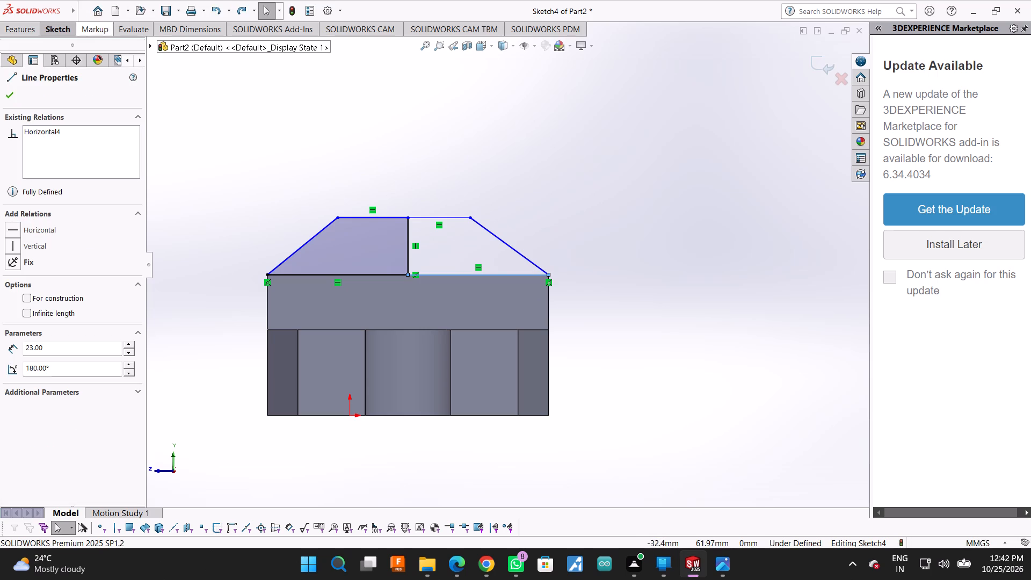
{"action": "left_click", "coordinate": [45, 25]}
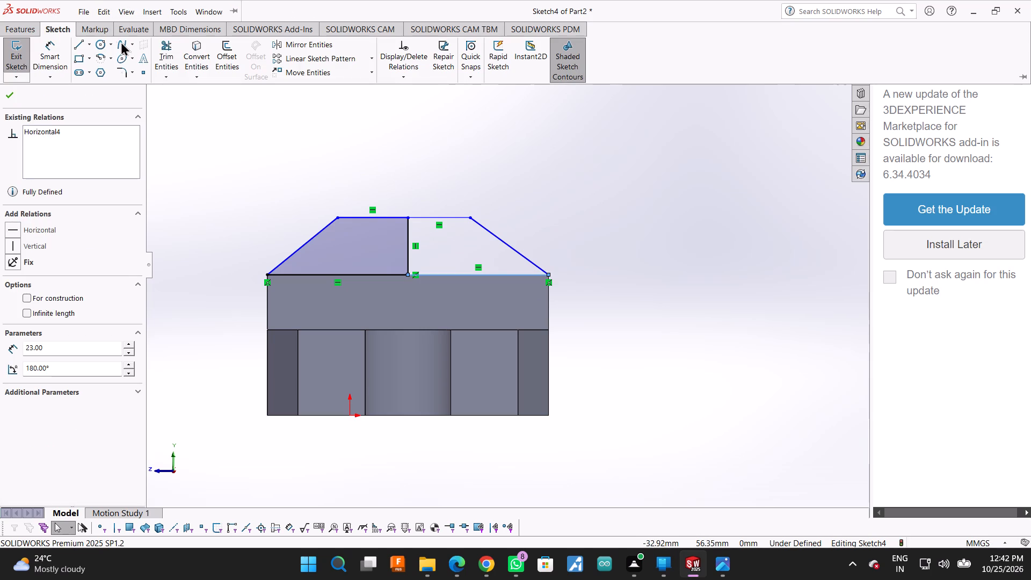
{"action": "left_click", "coordinate": [161, 42]}
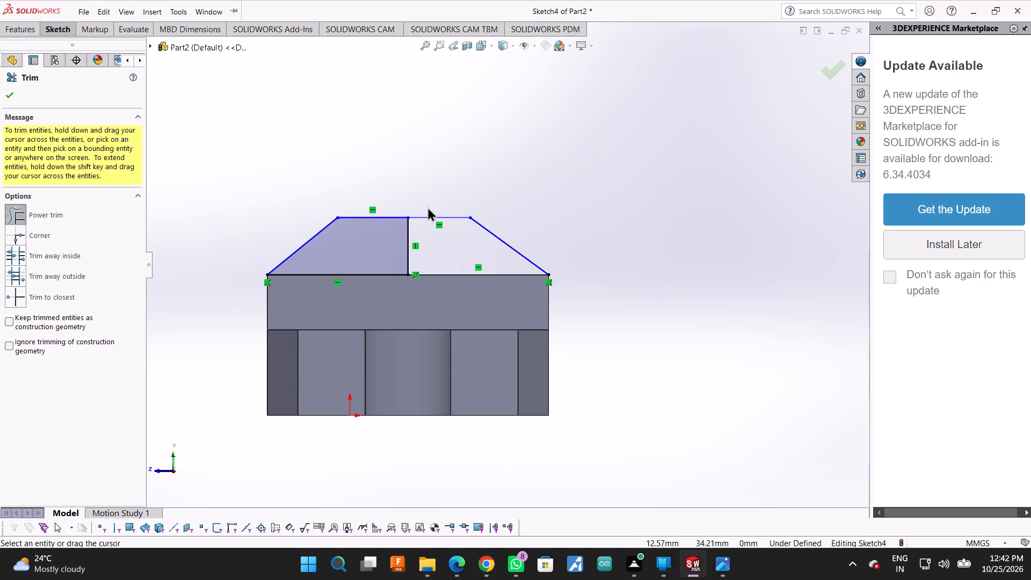
{"action": "left_click_drag", "start_coordinate": [522, 235], "coordinate": [460, 255]}
{"action": "left_click_drag", "start_coordinate": [271, 205], "coordinate": [347, 230]}
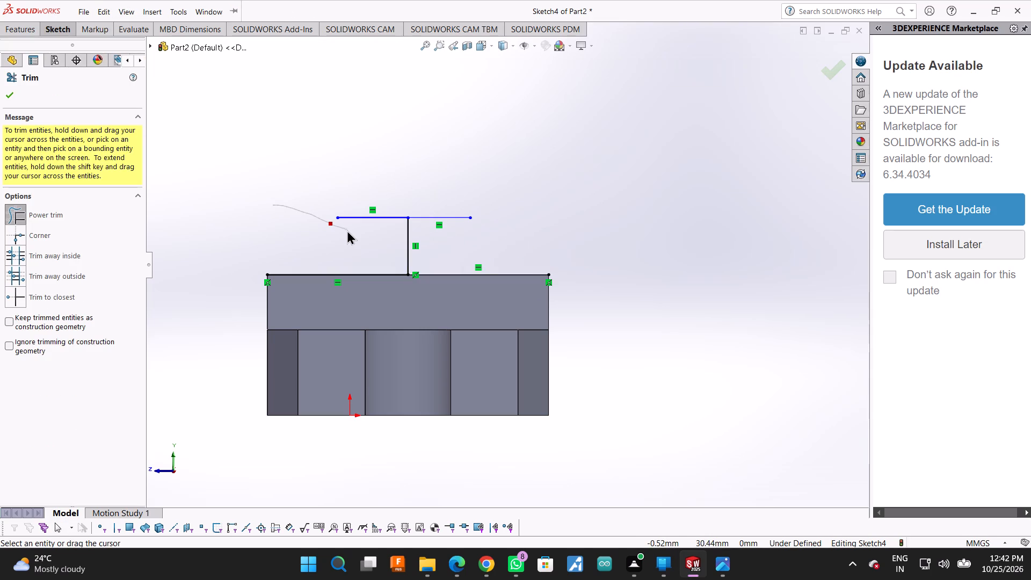
{"action": "left_click_drag", "start_coordinate": [347, 230], "coordinate": [445, 221]}
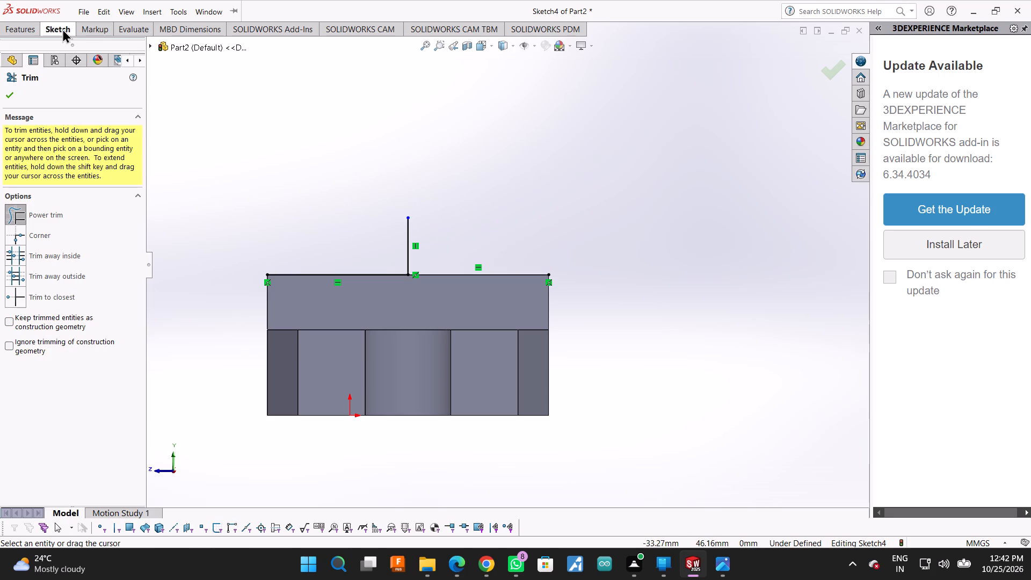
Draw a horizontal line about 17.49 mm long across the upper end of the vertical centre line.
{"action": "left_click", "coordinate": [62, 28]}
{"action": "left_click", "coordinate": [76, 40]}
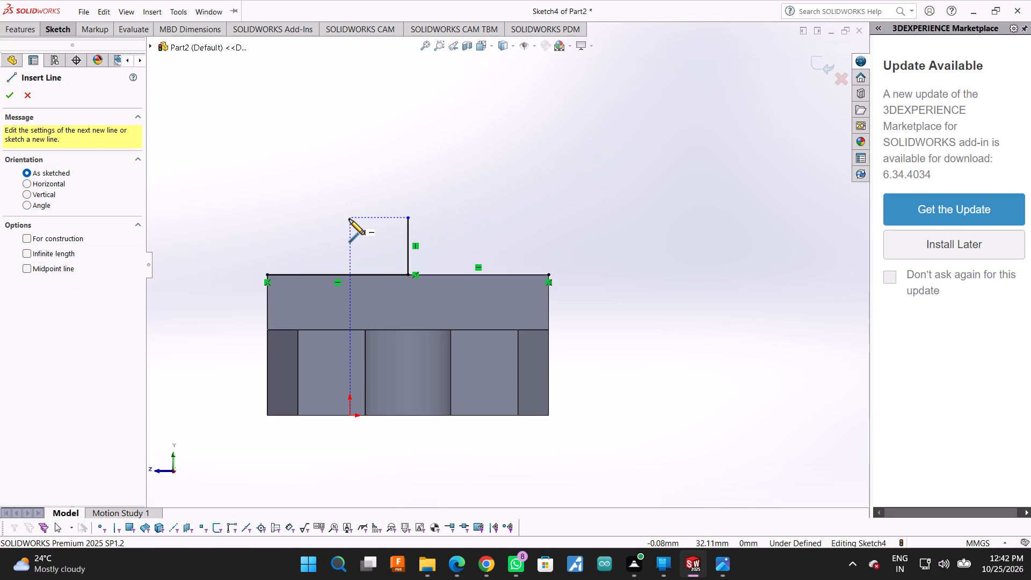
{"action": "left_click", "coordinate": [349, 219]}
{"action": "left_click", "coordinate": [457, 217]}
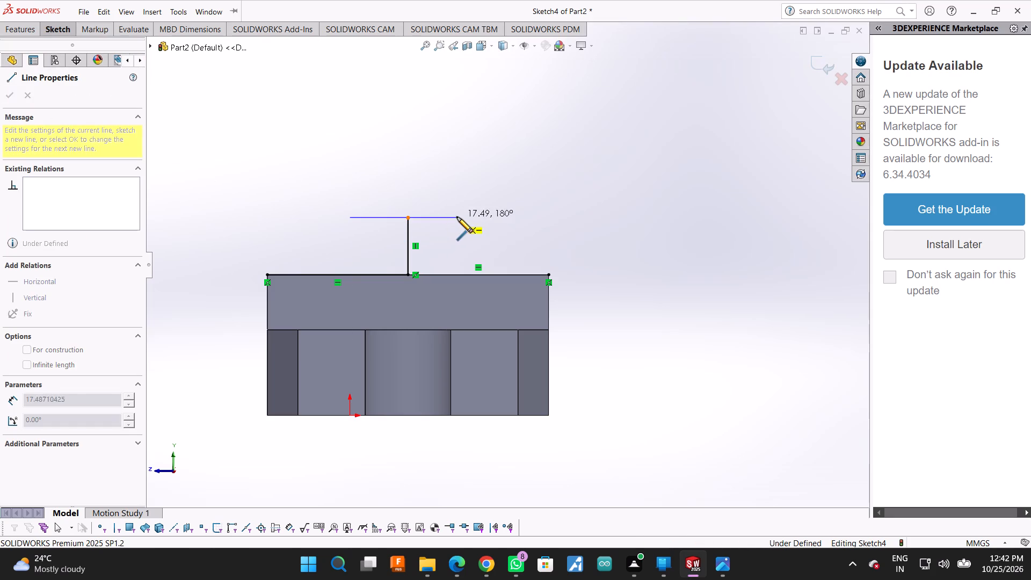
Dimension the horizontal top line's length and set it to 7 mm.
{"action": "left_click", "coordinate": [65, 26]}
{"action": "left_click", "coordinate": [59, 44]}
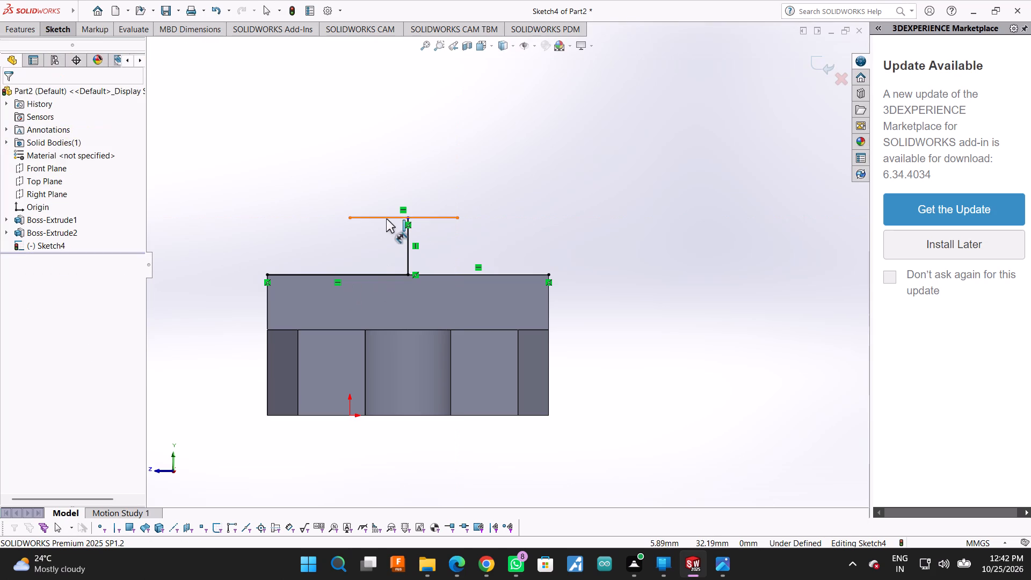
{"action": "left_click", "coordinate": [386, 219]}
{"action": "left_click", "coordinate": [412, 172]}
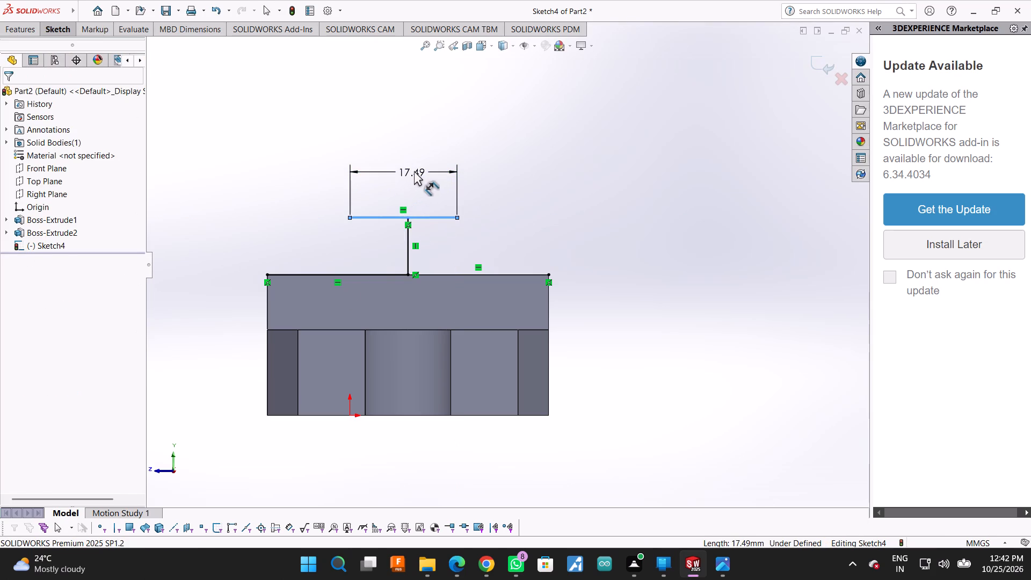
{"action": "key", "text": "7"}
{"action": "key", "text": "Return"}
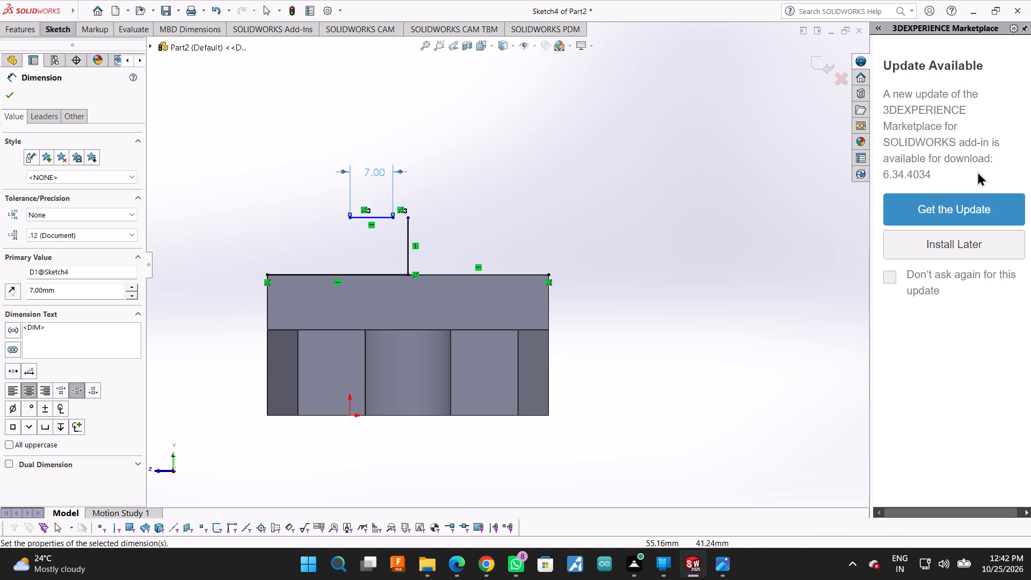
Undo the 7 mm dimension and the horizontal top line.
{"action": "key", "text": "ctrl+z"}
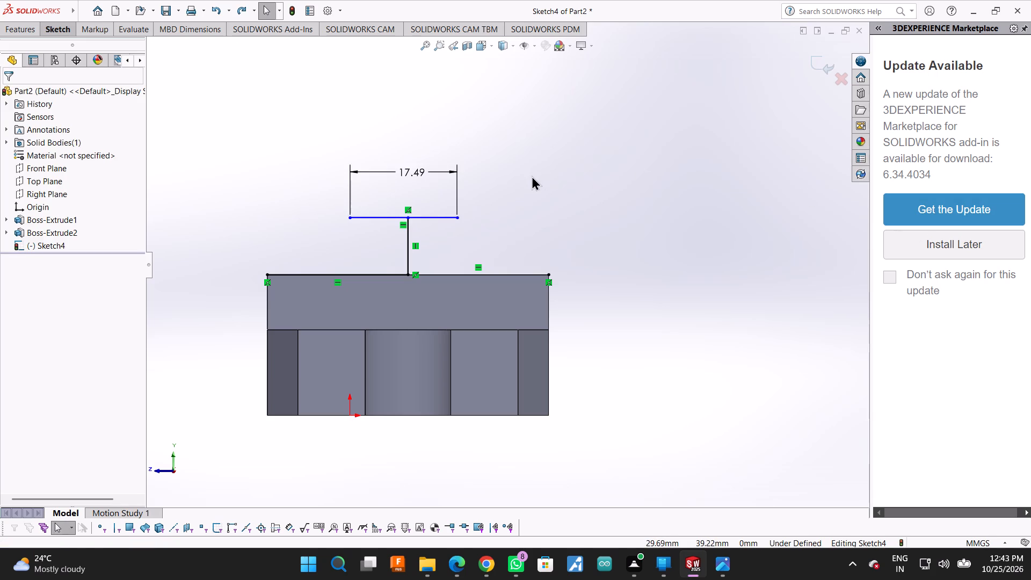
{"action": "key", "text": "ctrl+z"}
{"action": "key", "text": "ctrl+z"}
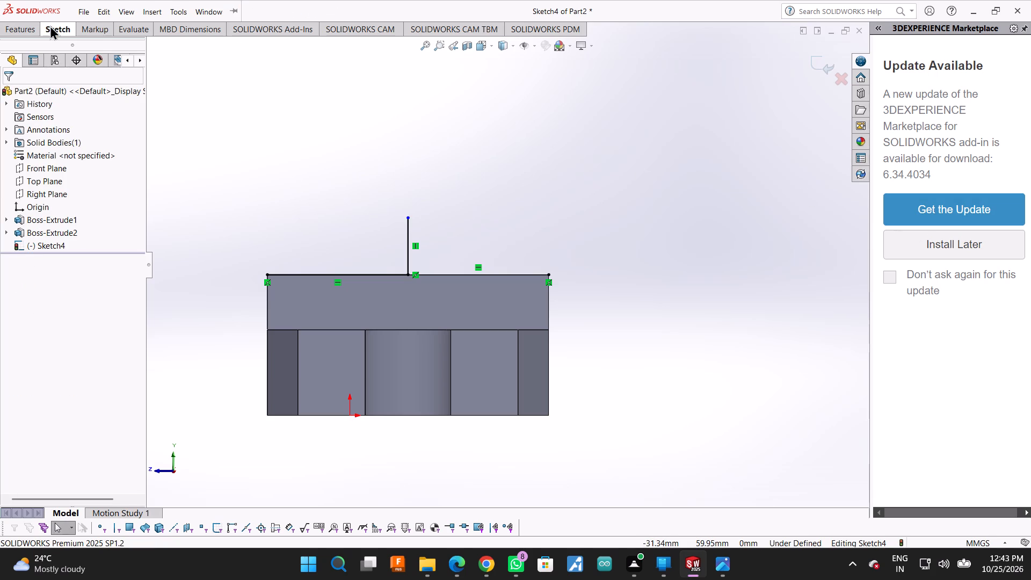
Draw a horizontal line from the upper end of the vertical centre line and set its length to 7/2 (3.50 mm).
{"action": "left_click", "coordinate": [50, 25]}
{"action": "left_click", "coordinate": [74, 42]}
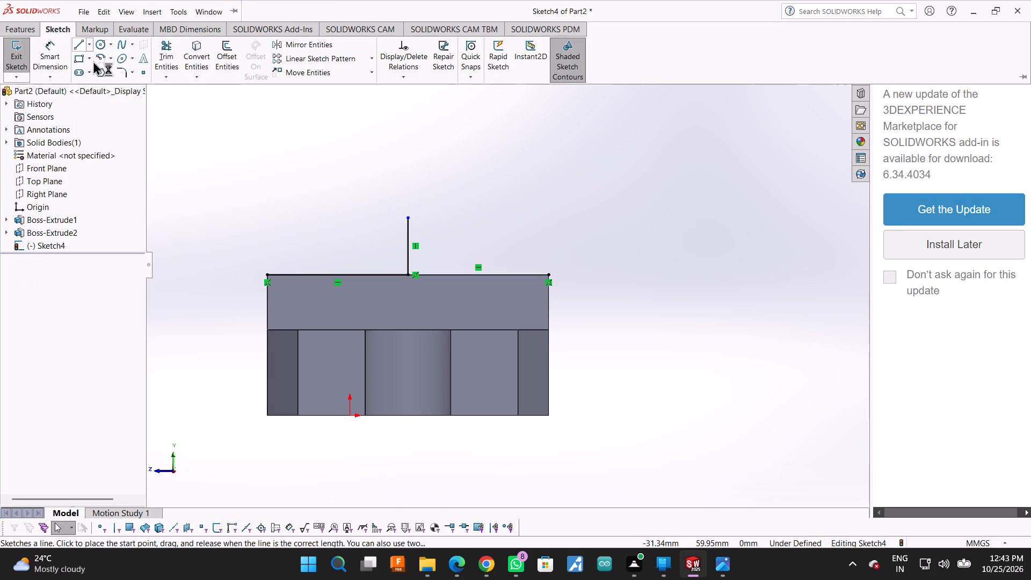
{"action": "left_click_drag", "start_coordinate": [393, 127], "coordinate": [512, 155]}
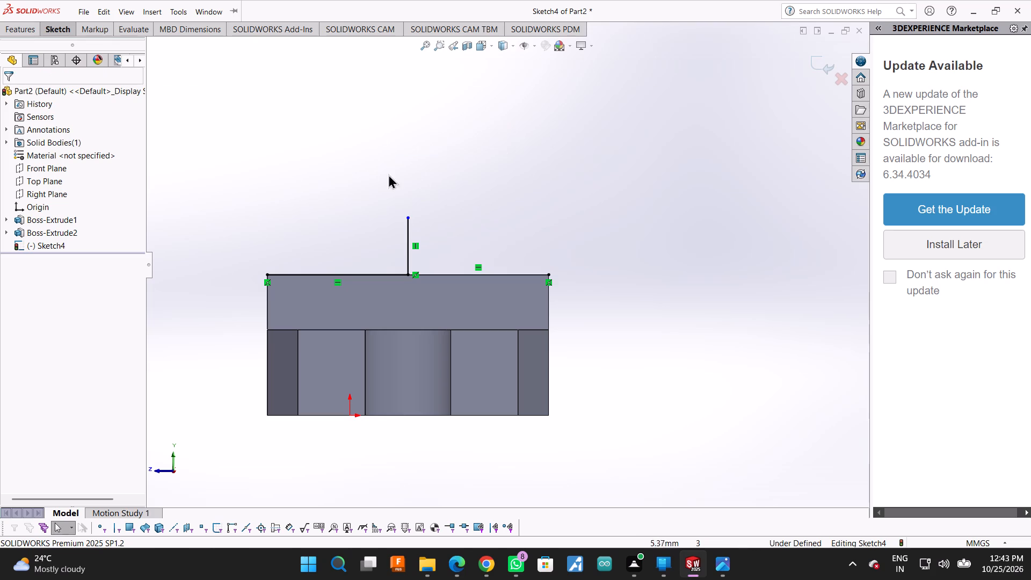
{"action": "left_click", "coordinate": [424, 171]}
{"action": "left_click", "coordinate": [61, 23]}
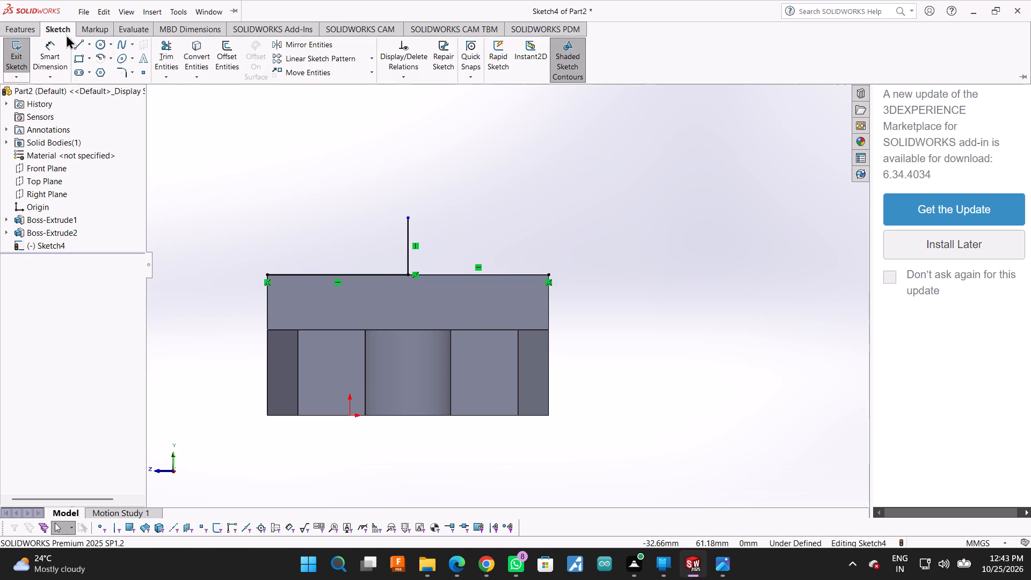
{"action": "left_click", "coordinate": [74, 40]}
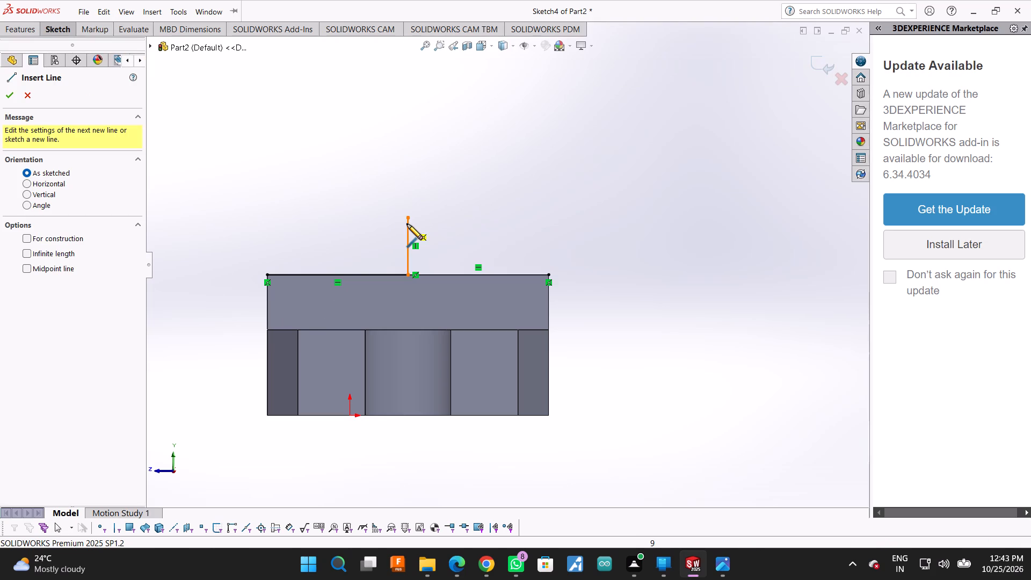
{"action": "left_click", "coordinate": [407, 218]}
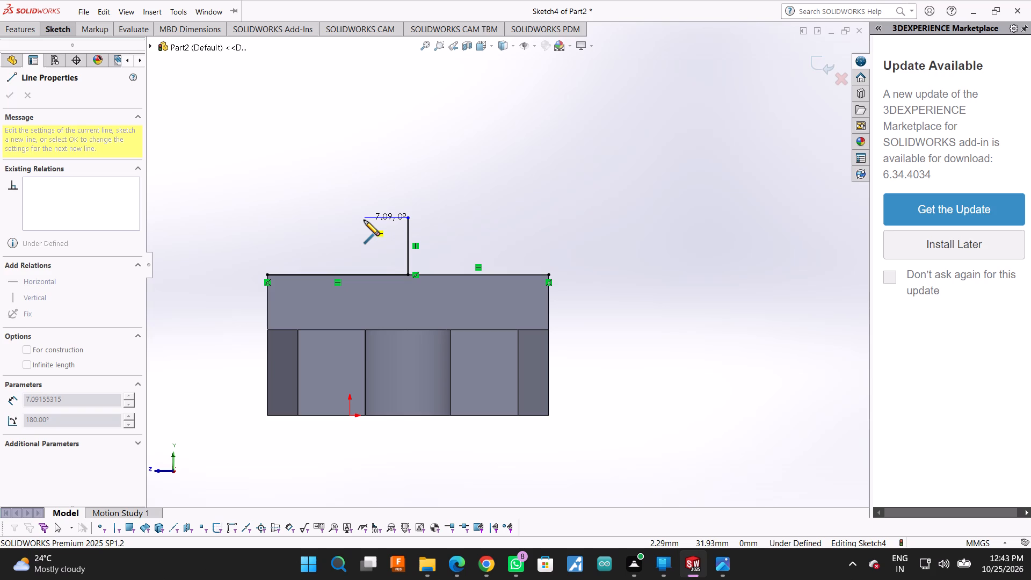
{"action": "key", "text": "7"}
{"action": "type", "text": "/2"}
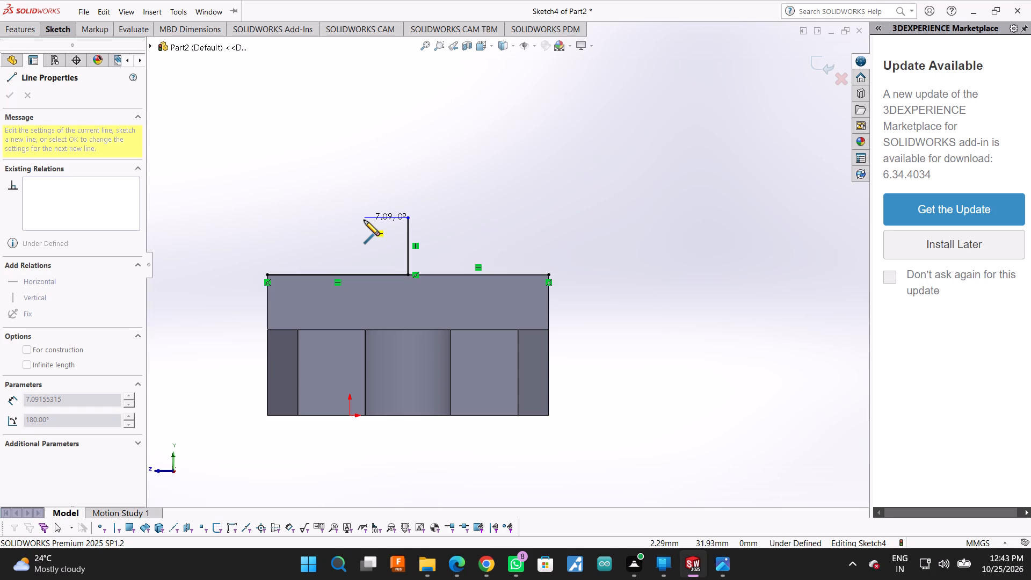
{"action": "left_click", "coordinate": [364, 220]}
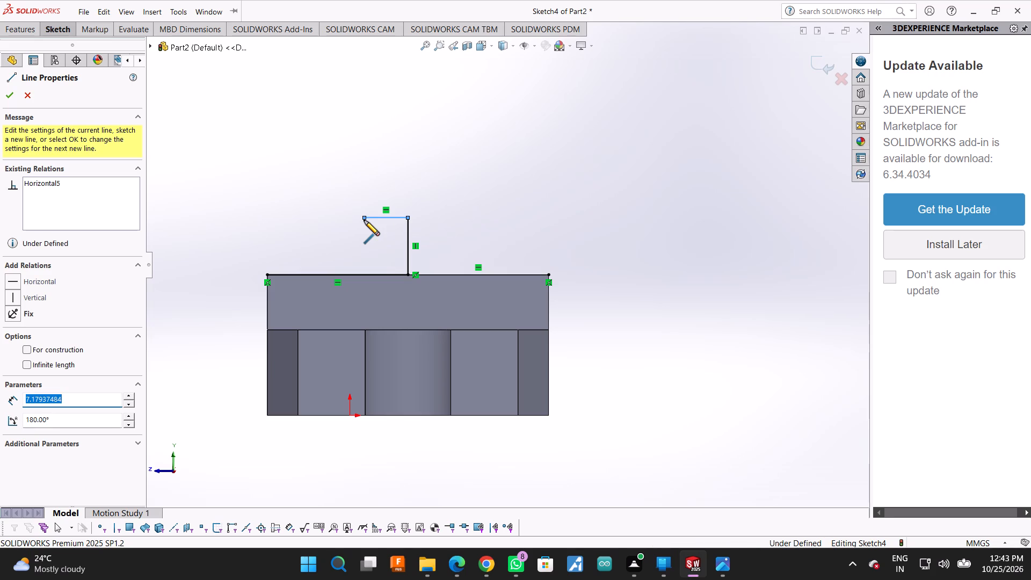
{"action": "type", "text": "7/"}
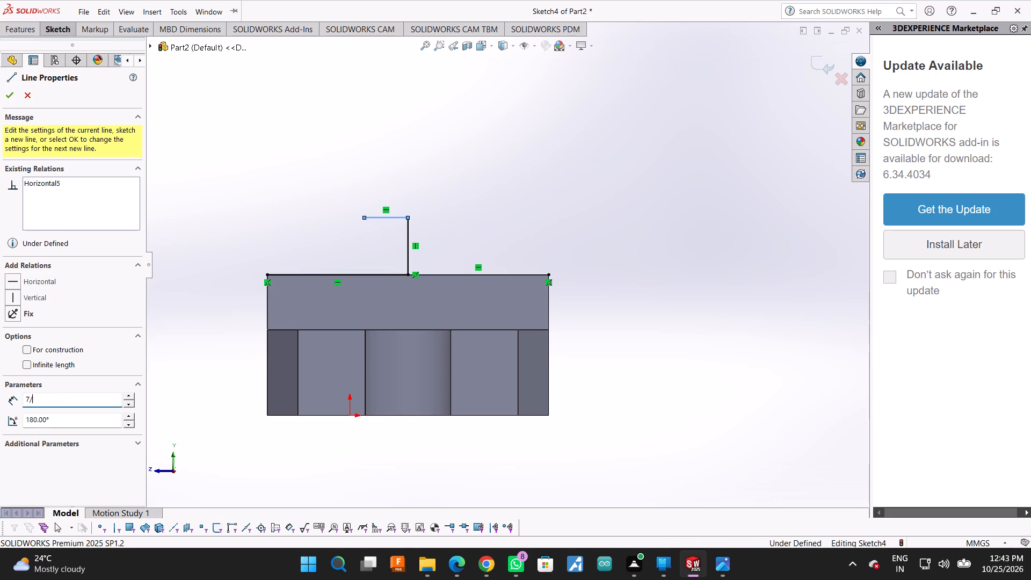
{"action": "key", "text": "2"}
{"action": "key", "text": "Return"}
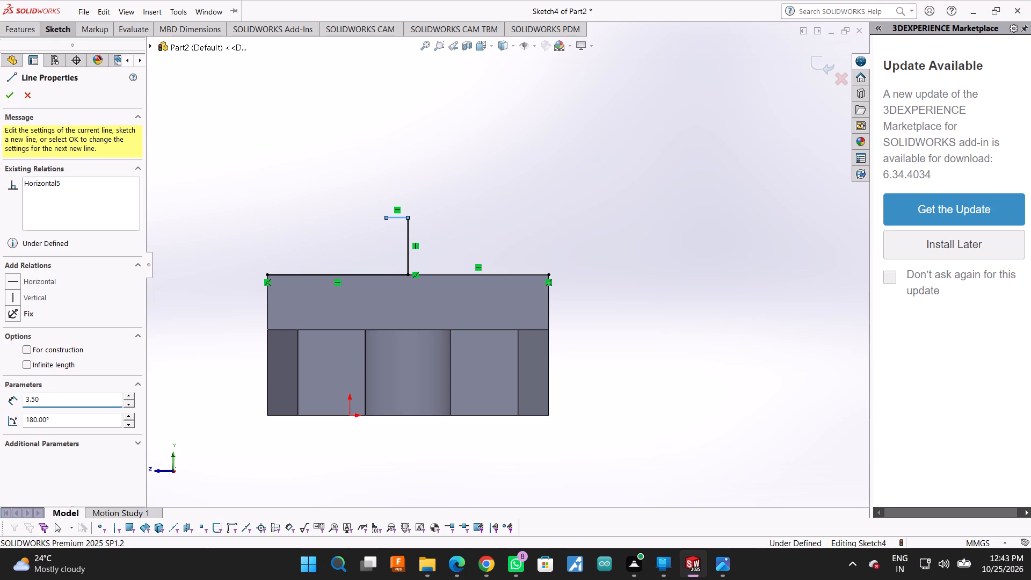
{"action": "left_click", "coordinate": [364, 220]}
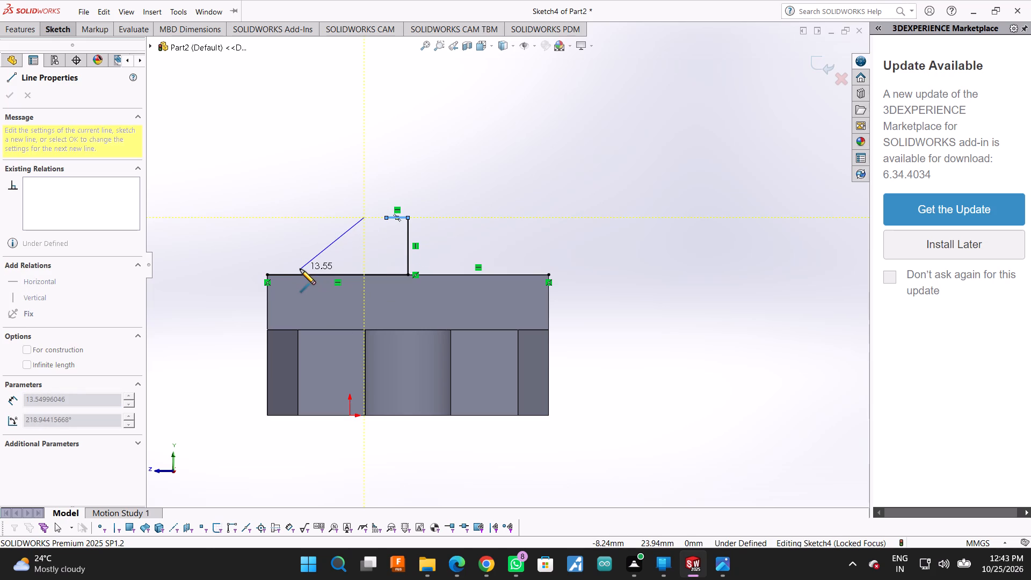
{"action": "key", "text": "Escape"}
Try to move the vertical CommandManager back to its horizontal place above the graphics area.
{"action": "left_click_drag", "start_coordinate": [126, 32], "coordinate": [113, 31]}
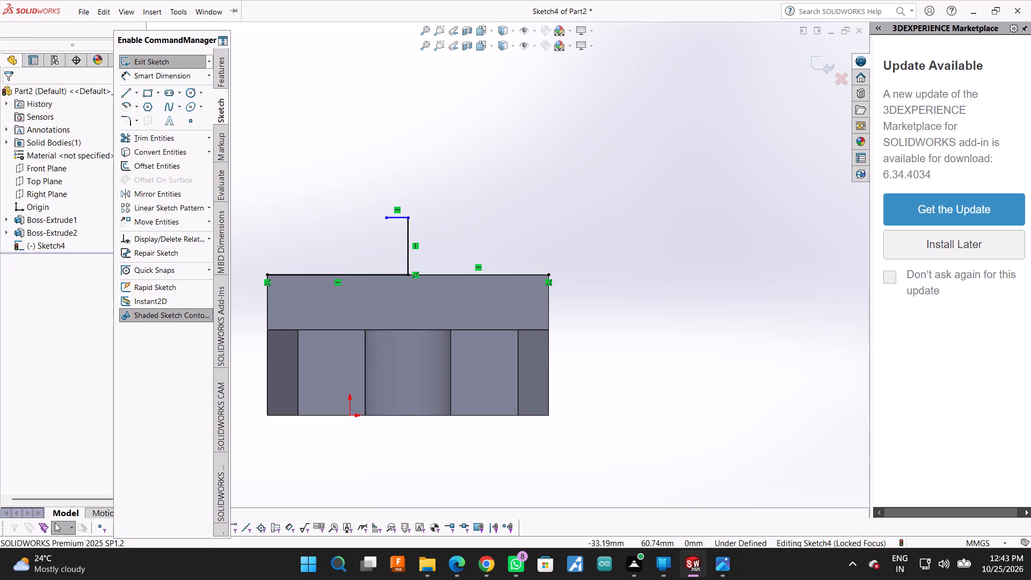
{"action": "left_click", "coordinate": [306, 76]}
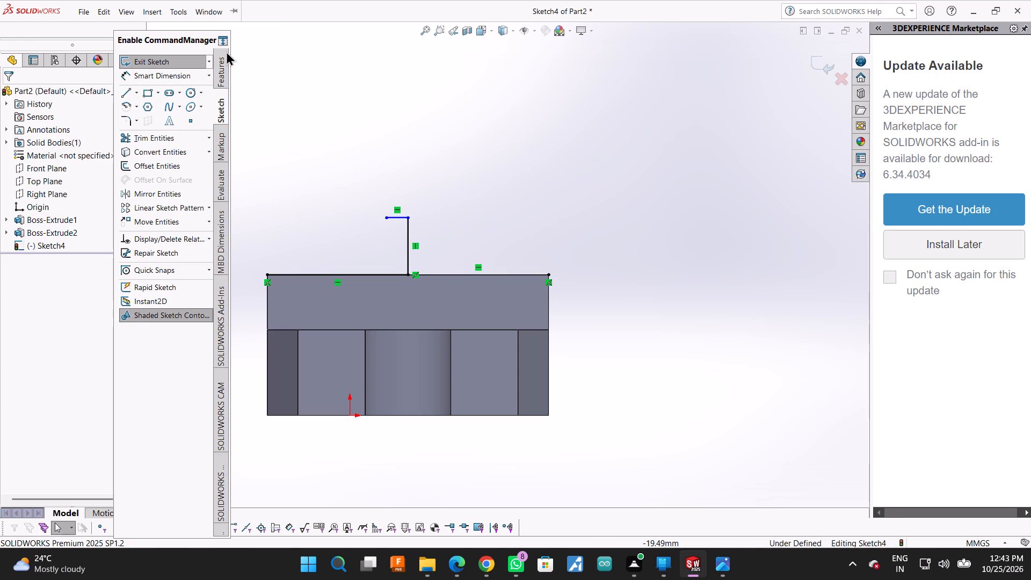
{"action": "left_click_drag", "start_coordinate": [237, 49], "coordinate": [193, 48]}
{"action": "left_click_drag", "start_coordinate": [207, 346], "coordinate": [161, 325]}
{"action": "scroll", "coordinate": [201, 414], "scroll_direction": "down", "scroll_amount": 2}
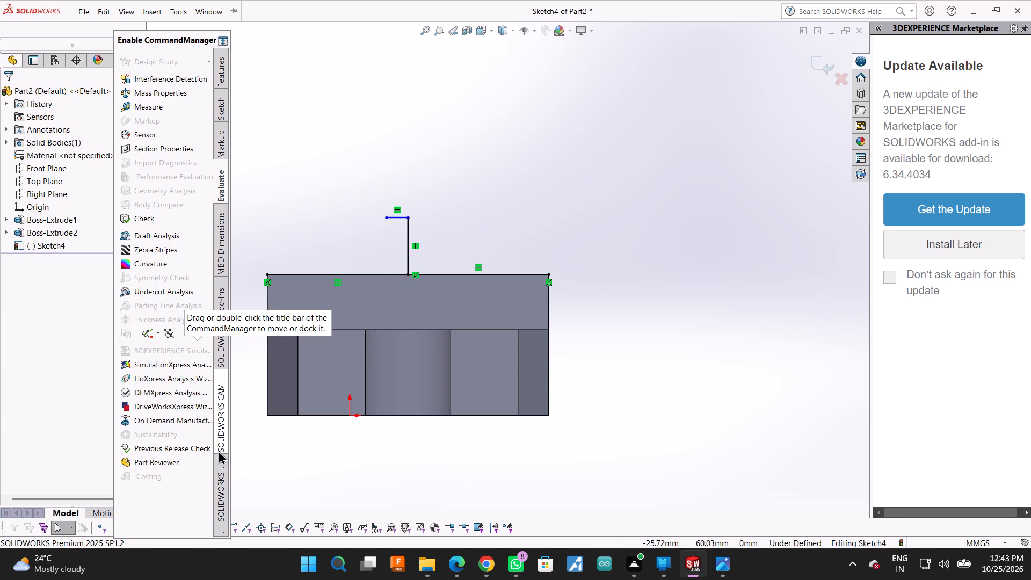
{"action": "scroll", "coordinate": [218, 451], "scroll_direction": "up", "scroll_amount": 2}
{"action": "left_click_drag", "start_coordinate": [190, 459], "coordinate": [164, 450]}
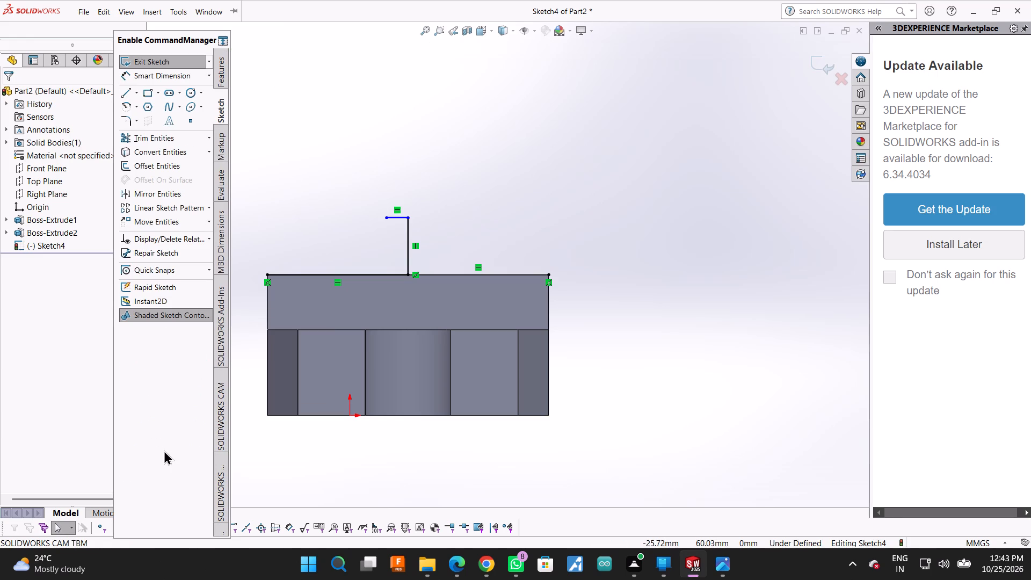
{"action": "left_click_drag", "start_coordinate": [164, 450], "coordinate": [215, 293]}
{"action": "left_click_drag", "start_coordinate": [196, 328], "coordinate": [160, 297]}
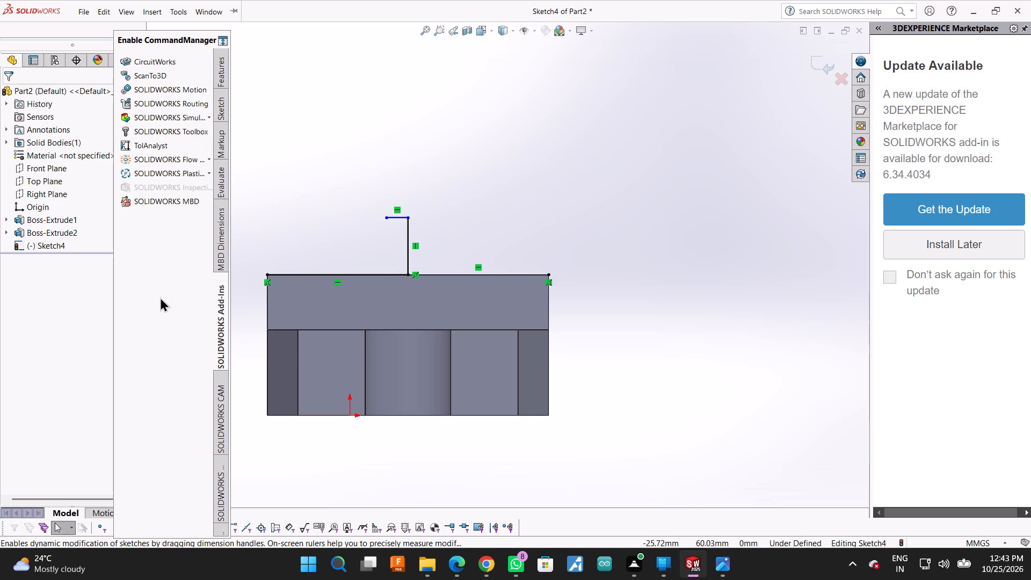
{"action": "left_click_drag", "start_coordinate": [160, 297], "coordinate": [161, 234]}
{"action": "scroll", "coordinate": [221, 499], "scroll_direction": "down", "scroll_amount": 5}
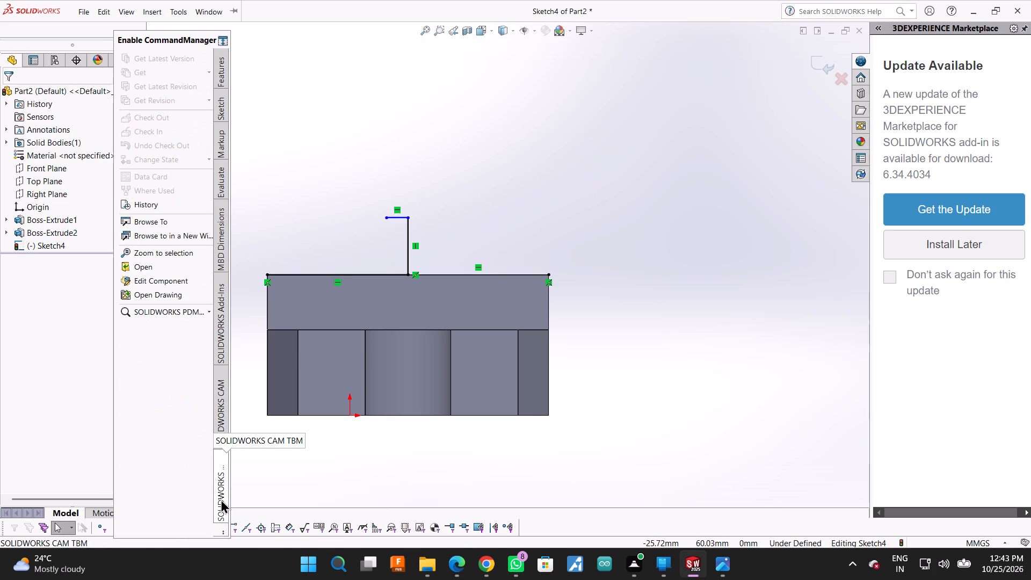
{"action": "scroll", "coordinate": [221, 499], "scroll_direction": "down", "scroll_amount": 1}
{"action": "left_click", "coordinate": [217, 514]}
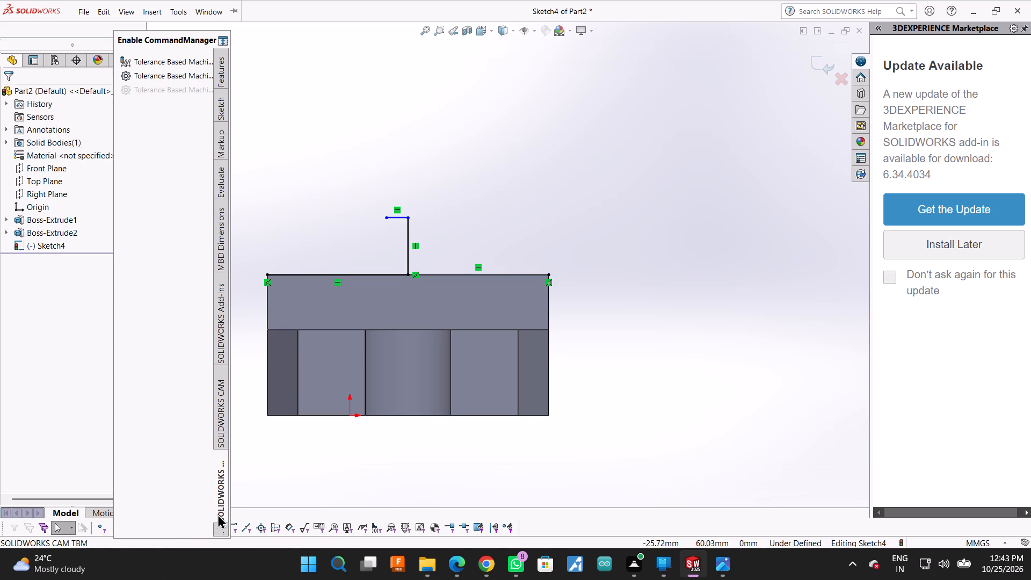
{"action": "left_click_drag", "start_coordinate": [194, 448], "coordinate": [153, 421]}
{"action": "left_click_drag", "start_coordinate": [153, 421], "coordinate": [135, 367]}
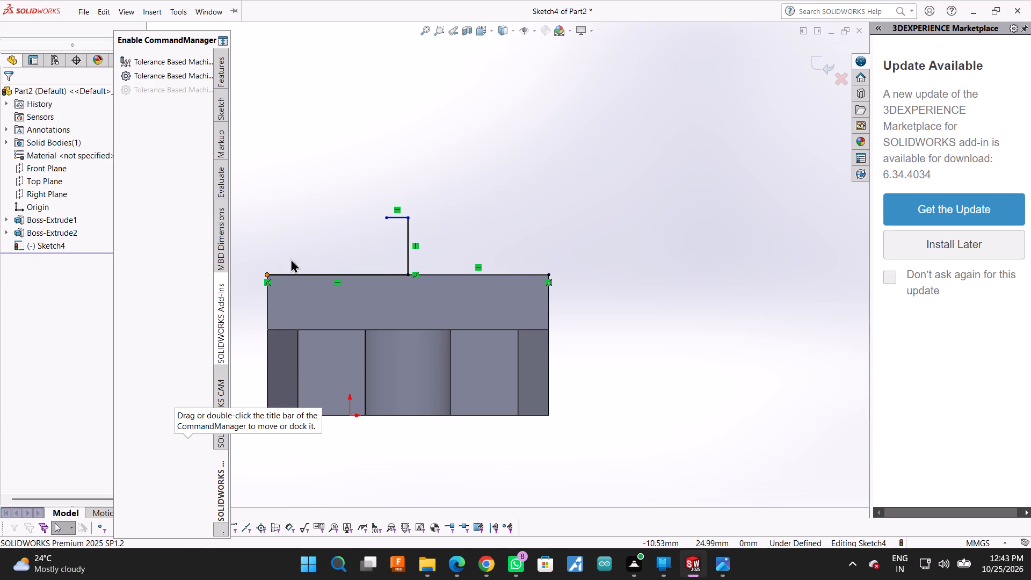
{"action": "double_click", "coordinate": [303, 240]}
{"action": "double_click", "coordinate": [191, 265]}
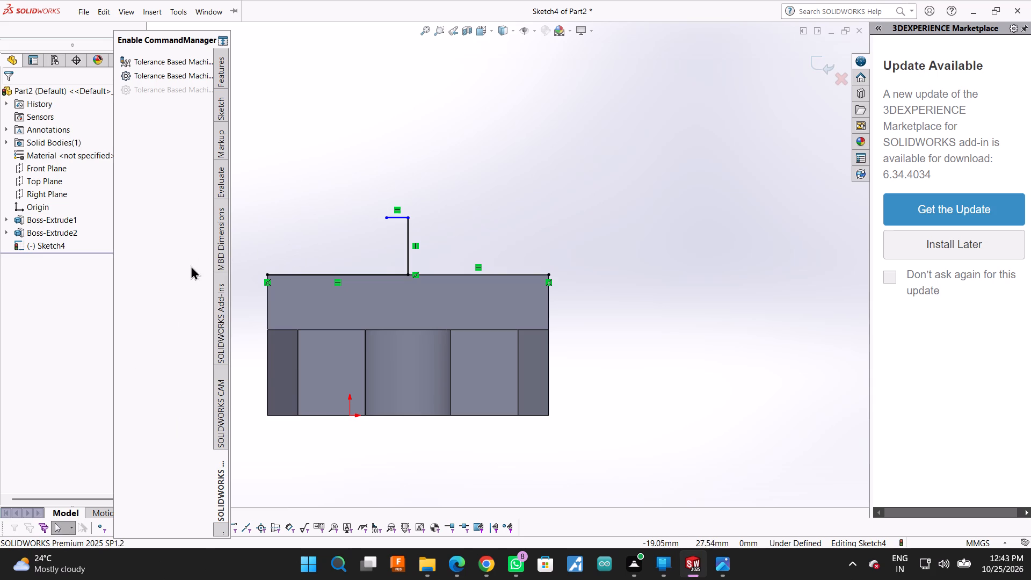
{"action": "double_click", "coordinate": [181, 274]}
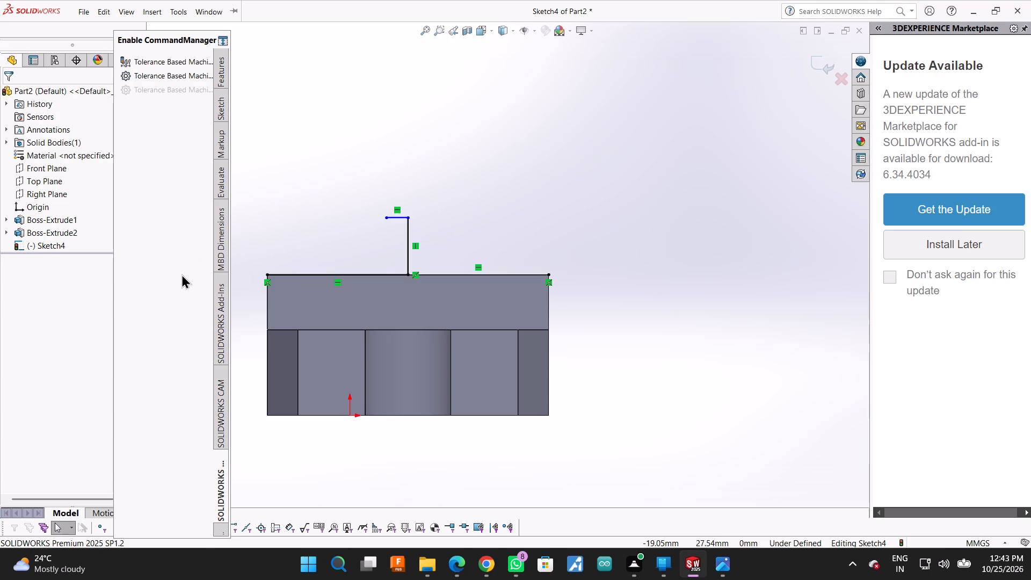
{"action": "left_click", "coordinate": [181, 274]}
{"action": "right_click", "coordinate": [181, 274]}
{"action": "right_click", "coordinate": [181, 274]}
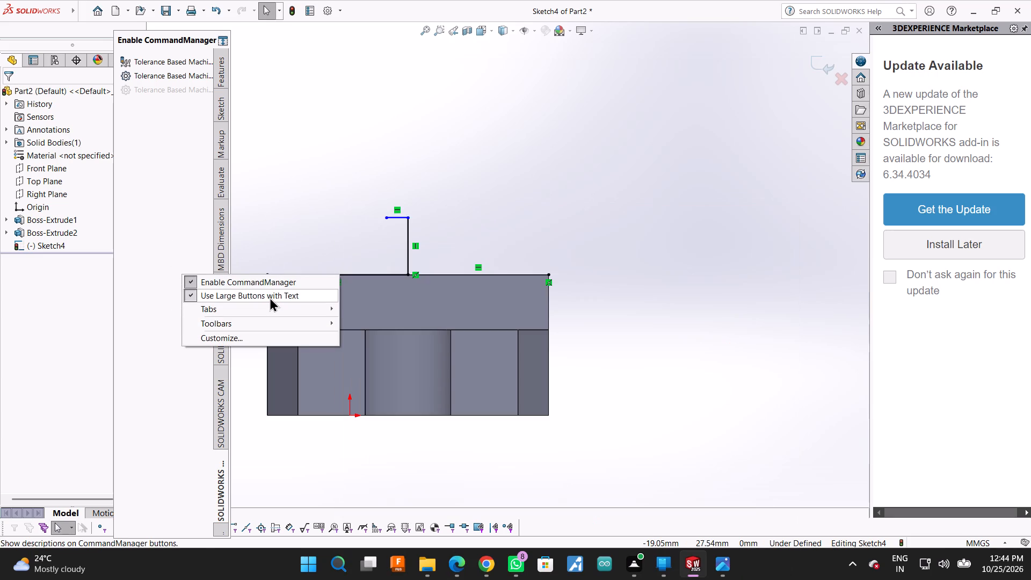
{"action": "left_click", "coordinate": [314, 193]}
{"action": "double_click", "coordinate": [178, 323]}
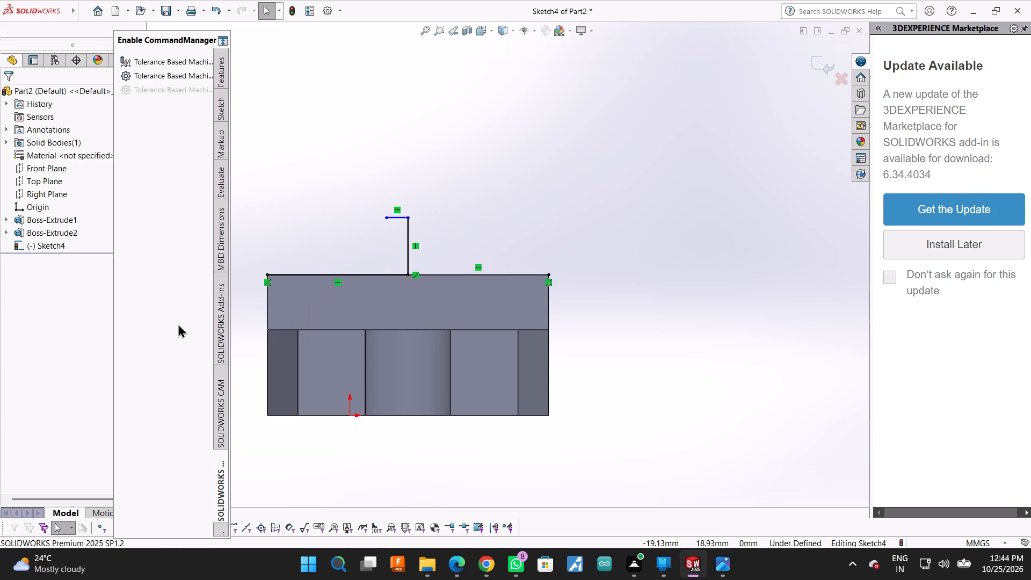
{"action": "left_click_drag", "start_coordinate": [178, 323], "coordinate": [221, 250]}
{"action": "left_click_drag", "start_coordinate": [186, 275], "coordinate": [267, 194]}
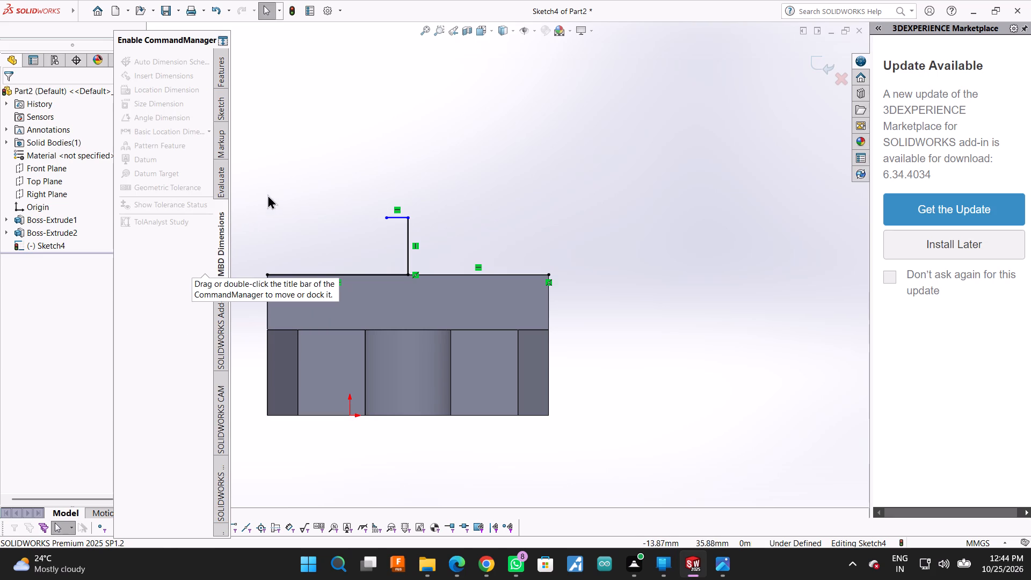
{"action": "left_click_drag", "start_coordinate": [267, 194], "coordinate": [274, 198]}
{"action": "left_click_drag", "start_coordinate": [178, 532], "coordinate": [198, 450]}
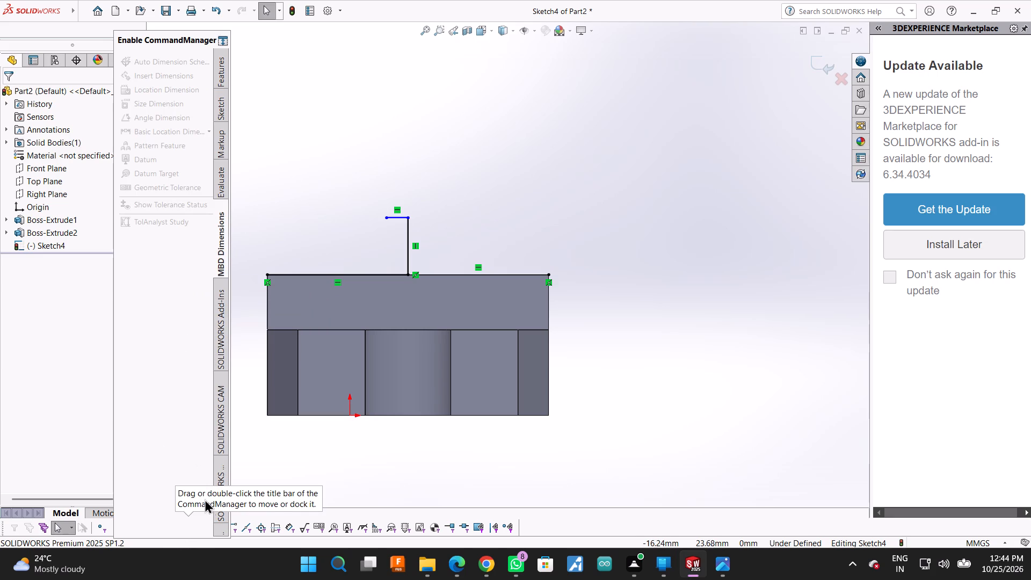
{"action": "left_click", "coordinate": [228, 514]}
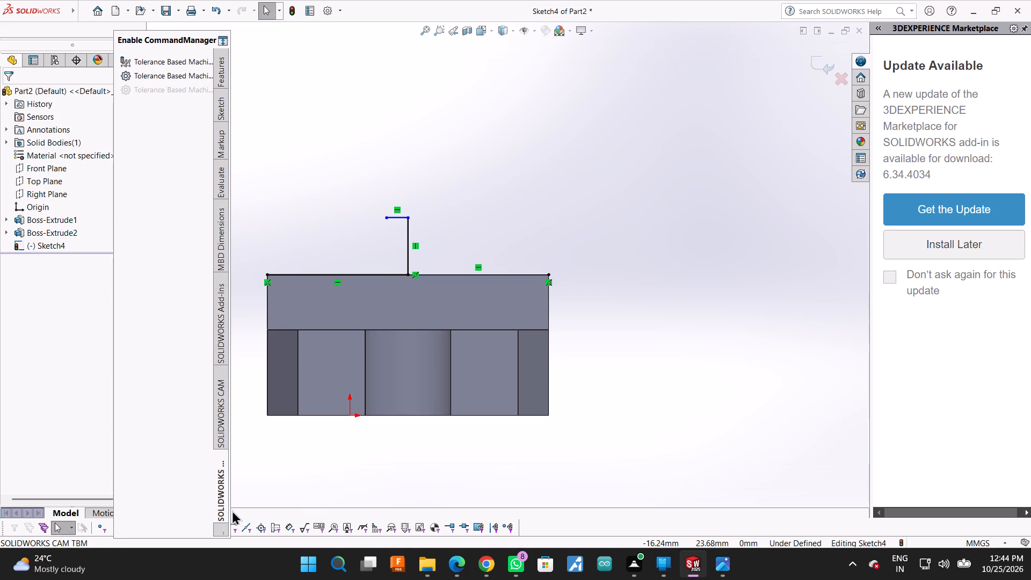
Narrow the vertical CommandManager until its commands show as icons only.
{"action": "left_click_drag", "start_coordinate": [230, 511], "coordinate": [162, 488]}
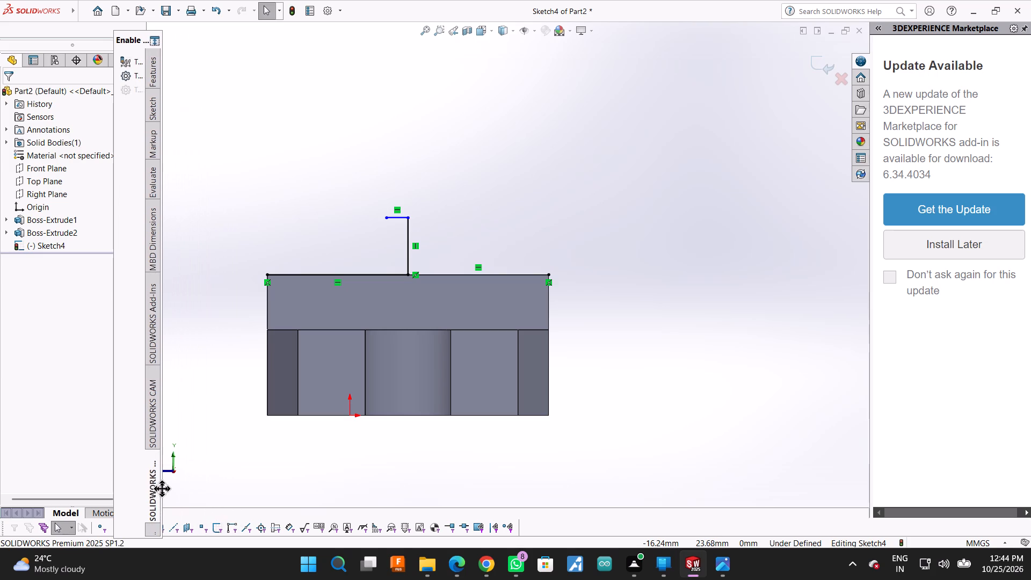
{"action": "left_click_drag", "start_coordinate": [162, 488], "coordinate": [141, 486]}
{"action": "left_click_drag", "start_coordinate": [136, 482], "coordinate": [179, 410]}
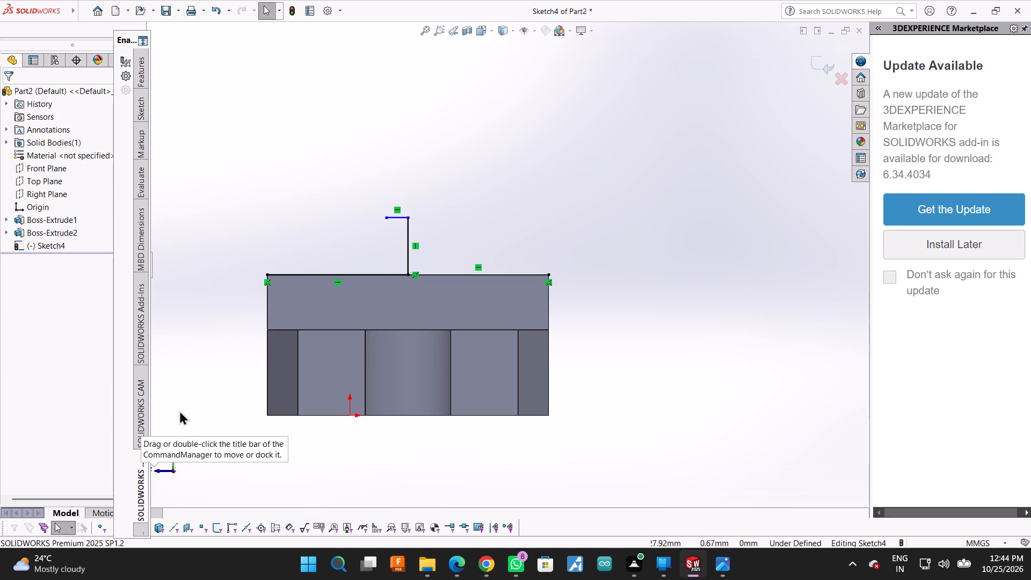
{"action": "left_click_drag", "start_coordinate": [179, 410], "coordinate": [178, 412]}
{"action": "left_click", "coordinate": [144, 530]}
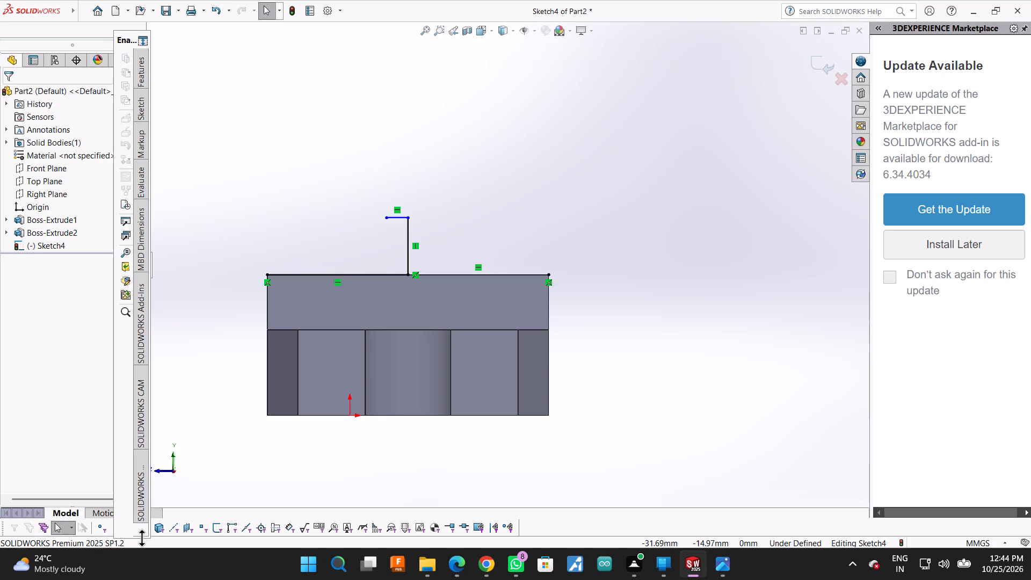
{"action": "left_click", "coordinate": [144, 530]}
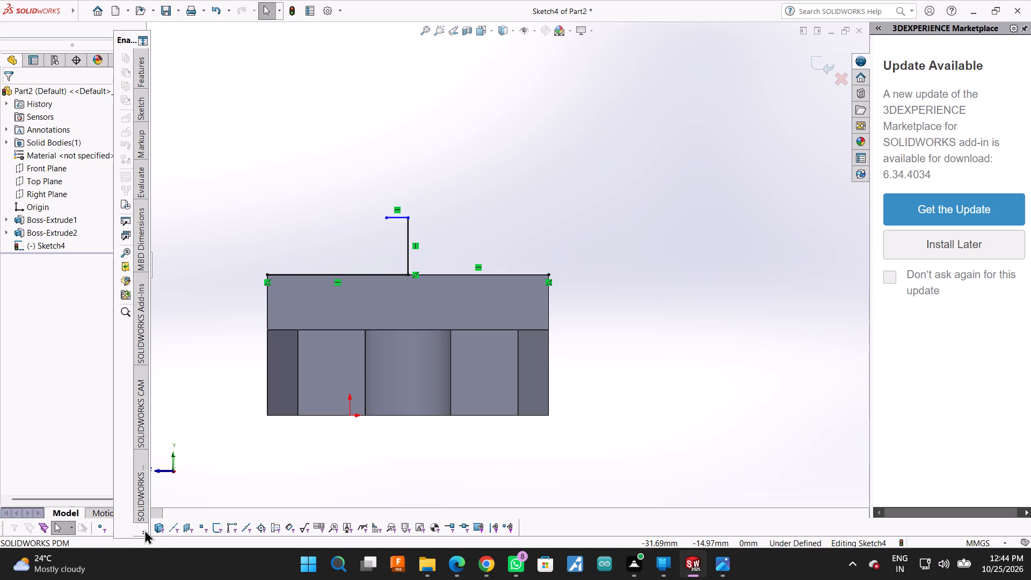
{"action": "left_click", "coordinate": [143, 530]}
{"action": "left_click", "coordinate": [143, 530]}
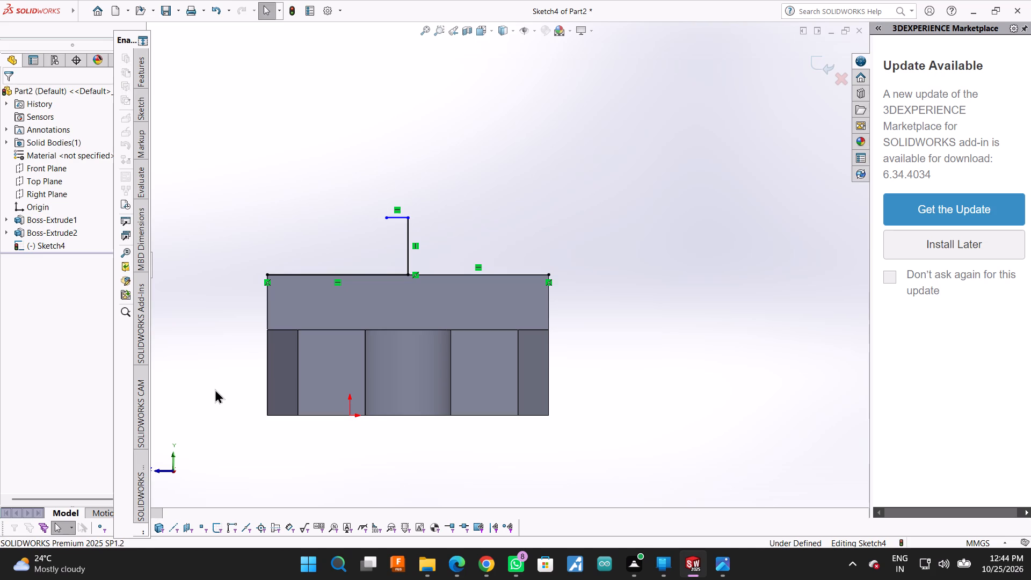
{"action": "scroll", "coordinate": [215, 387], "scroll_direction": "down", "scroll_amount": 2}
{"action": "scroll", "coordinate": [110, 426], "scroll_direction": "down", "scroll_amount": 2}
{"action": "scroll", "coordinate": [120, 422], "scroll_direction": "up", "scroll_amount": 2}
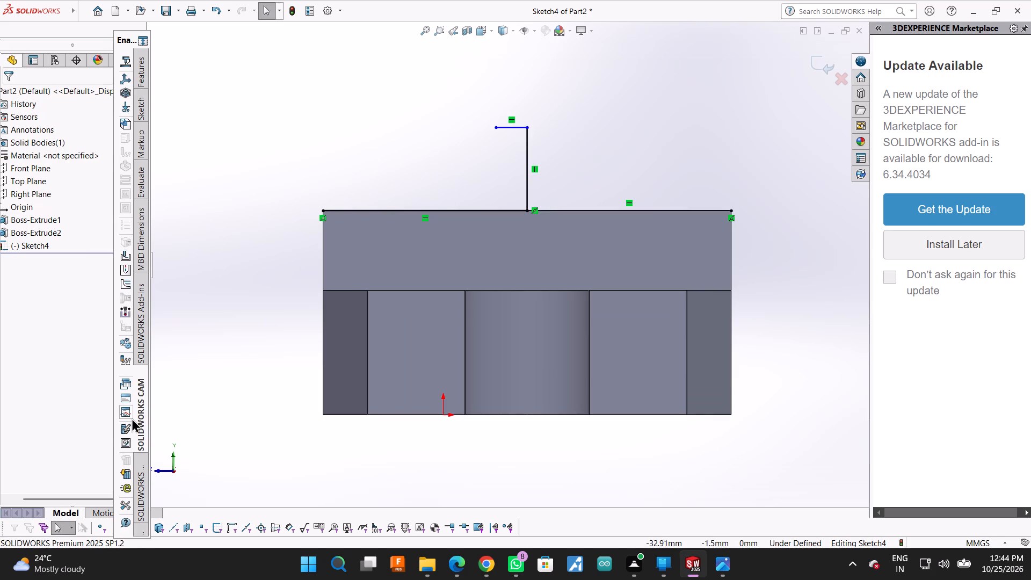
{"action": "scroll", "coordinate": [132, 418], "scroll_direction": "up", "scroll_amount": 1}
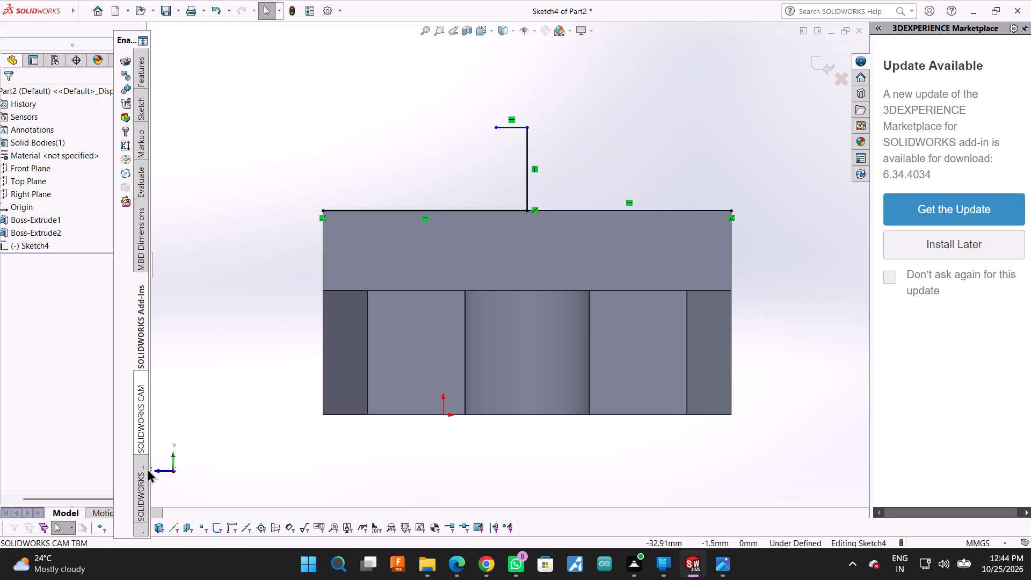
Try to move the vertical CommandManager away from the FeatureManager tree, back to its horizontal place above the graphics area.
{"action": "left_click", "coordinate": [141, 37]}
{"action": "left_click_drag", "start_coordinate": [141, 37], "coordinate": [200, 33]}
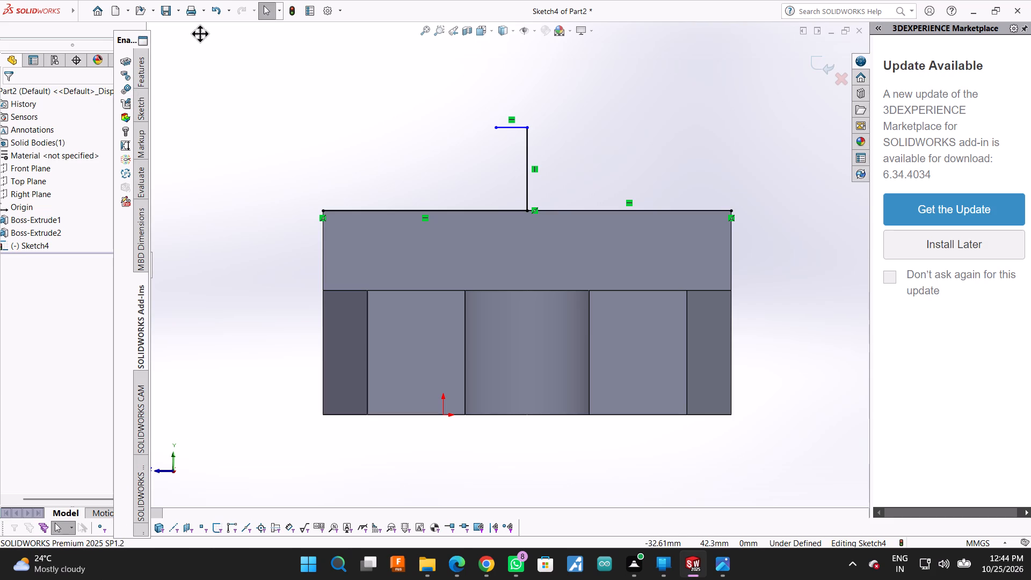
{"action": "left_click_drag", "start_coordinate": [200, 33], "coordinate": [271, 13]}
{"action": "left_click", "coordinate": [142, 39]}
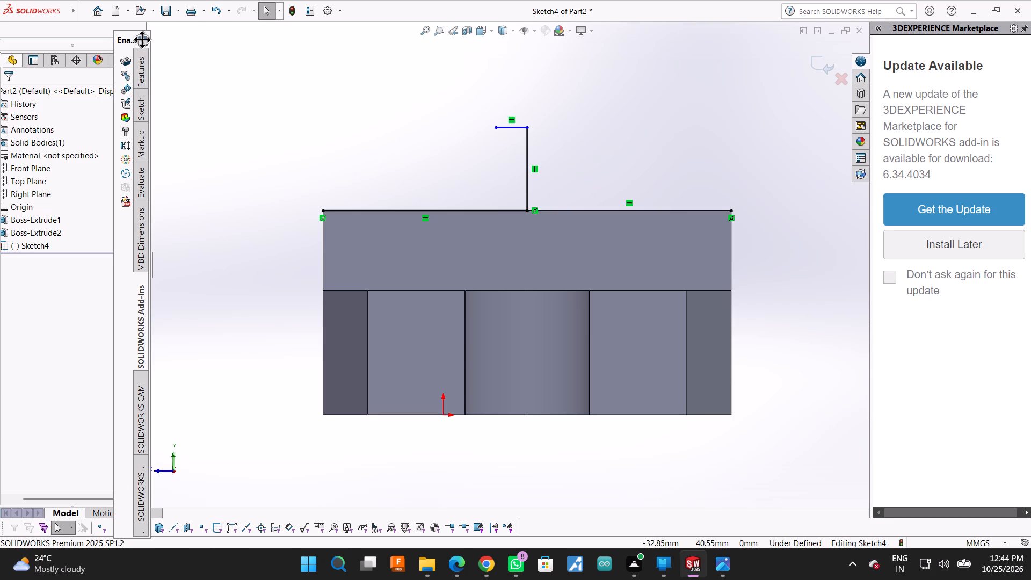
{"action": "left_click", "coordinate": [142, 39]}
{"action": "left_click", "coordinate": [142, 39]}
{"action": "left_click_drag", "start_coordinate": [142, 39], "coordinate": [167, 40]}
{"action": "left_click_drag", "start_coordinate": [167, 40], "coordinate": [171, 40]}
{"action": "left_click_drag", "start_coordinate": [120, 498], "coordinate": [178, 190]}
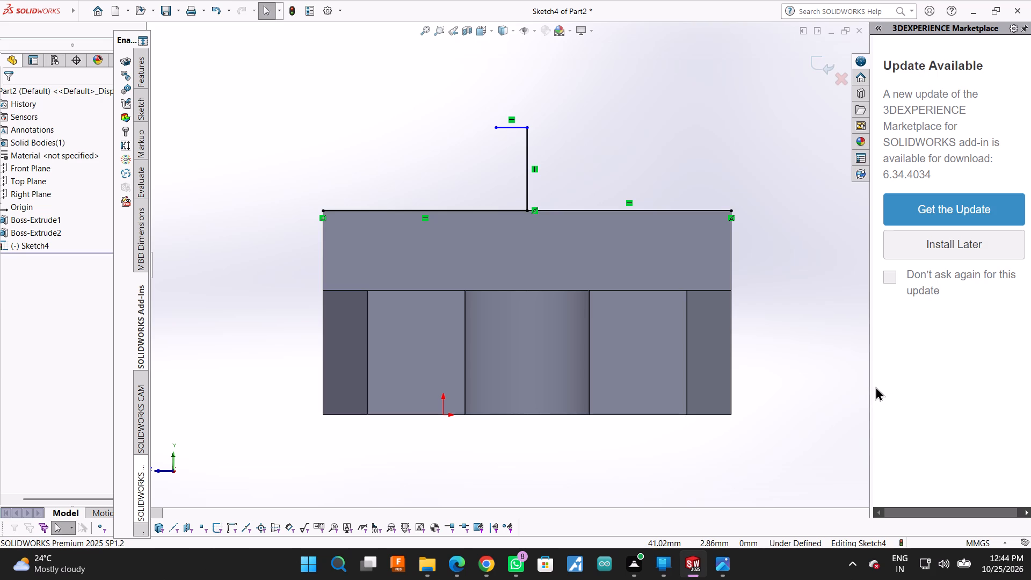
Collapse the task pane and shorten the vertical CommandManager to a single command row.
{"action": "left_click_drag", "start_coordinate": [869, 385], "coordinate": [1030, 340]}
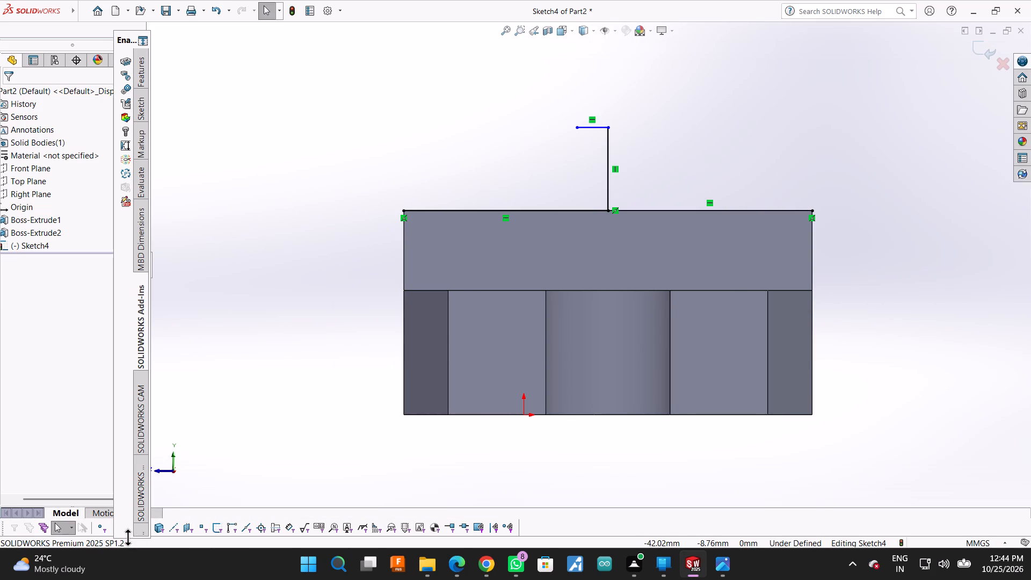
{"action": "left_click_drag", "start_coordinate": [128, 537], "coordinate": [173, 40]}
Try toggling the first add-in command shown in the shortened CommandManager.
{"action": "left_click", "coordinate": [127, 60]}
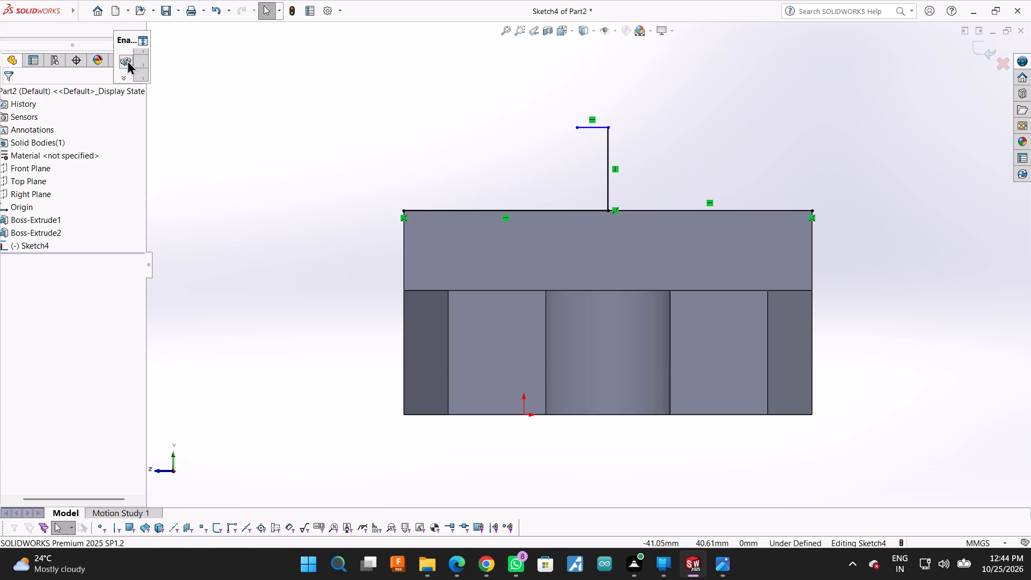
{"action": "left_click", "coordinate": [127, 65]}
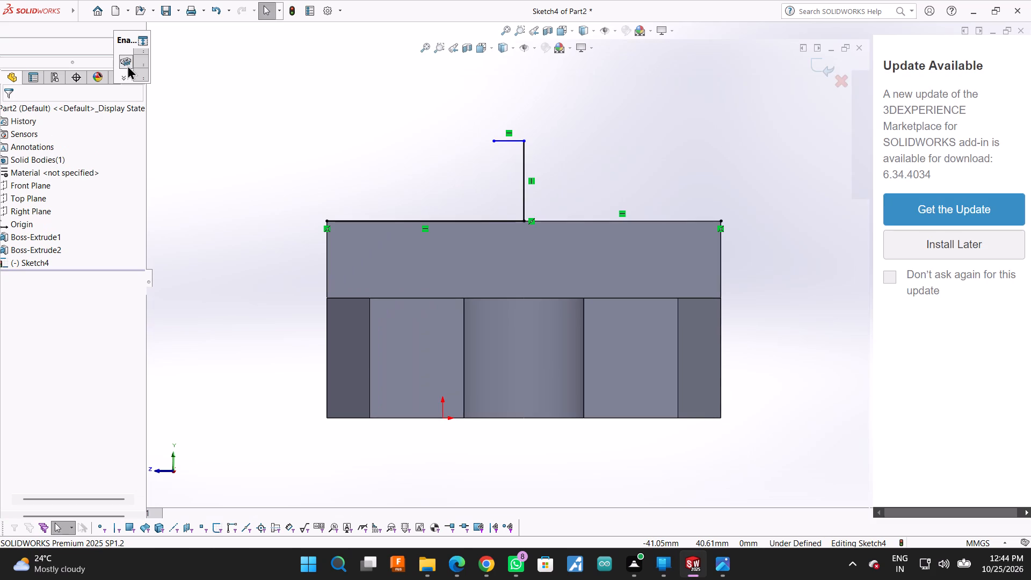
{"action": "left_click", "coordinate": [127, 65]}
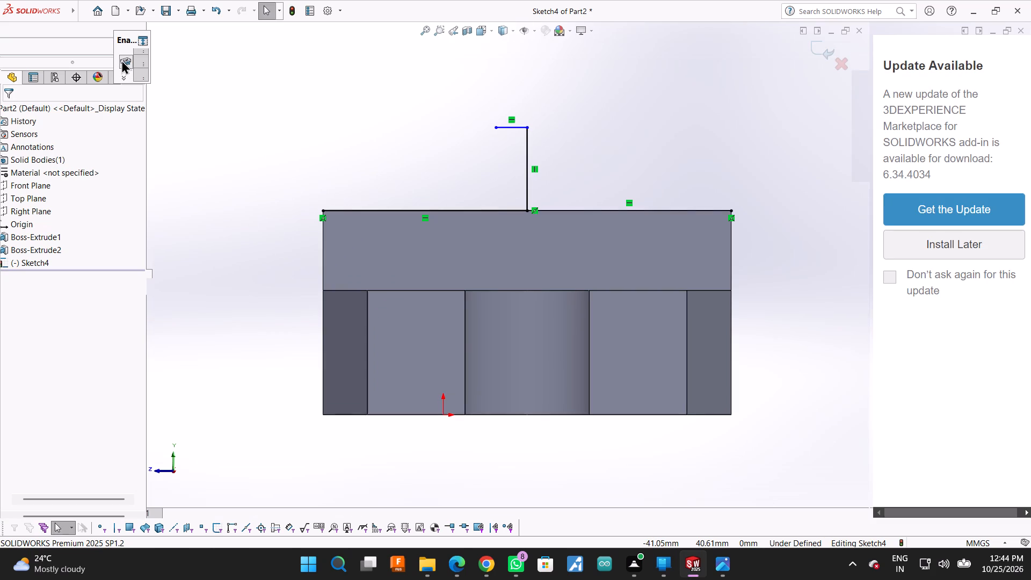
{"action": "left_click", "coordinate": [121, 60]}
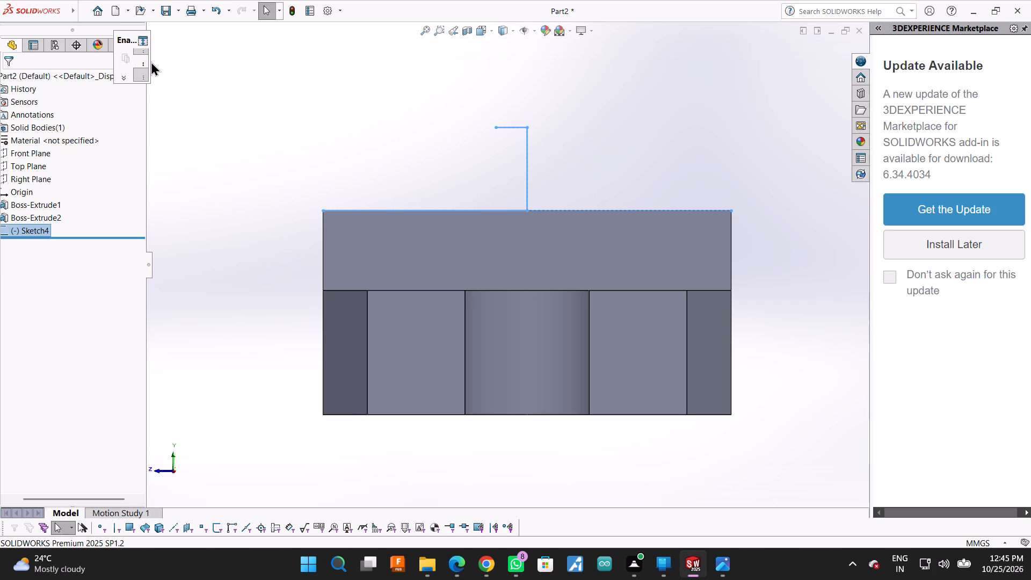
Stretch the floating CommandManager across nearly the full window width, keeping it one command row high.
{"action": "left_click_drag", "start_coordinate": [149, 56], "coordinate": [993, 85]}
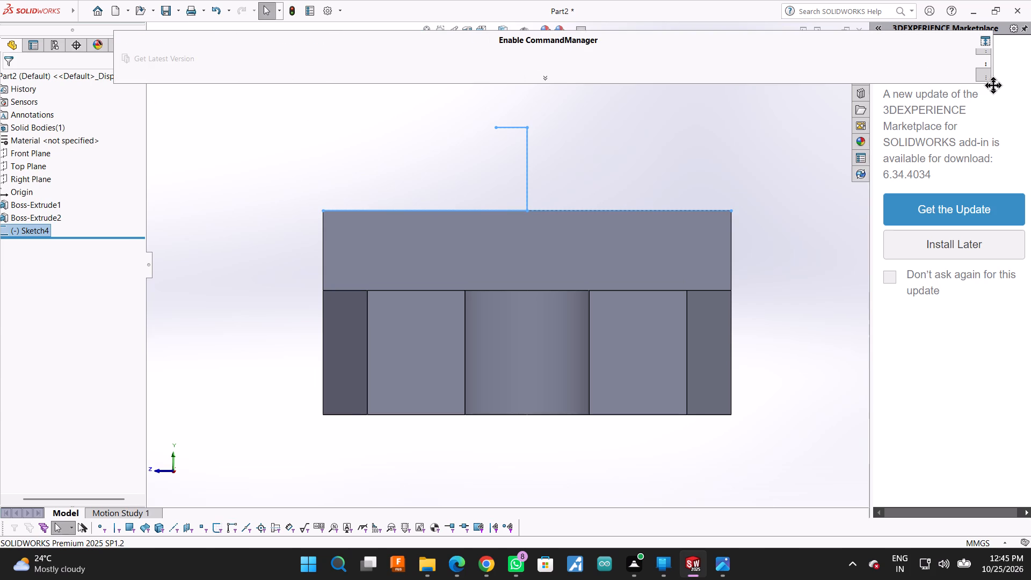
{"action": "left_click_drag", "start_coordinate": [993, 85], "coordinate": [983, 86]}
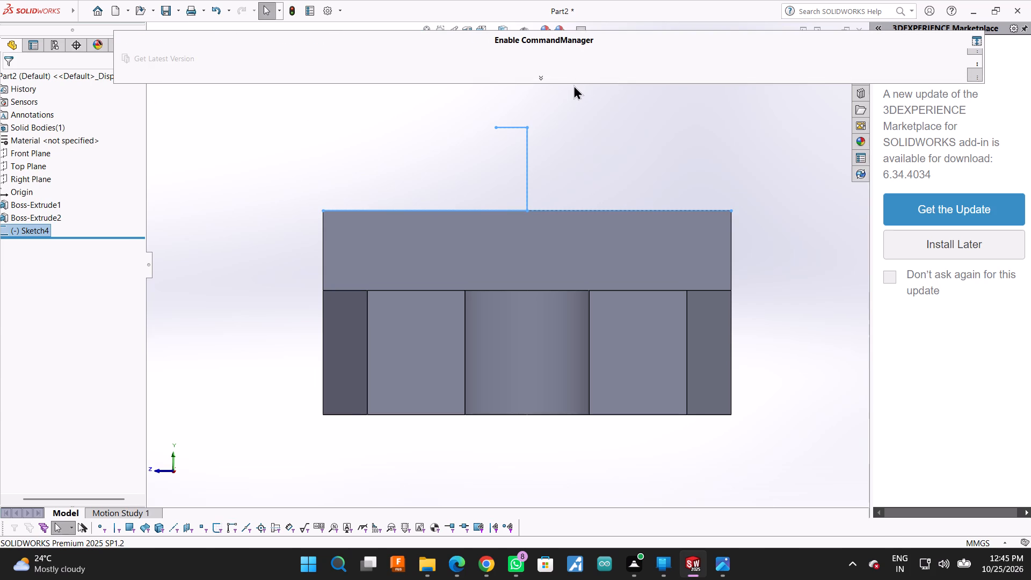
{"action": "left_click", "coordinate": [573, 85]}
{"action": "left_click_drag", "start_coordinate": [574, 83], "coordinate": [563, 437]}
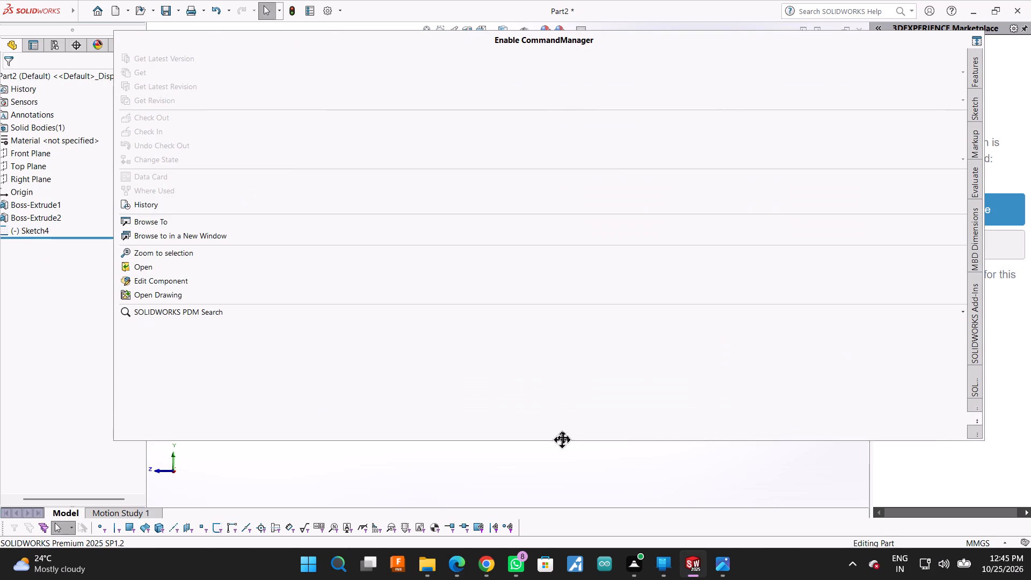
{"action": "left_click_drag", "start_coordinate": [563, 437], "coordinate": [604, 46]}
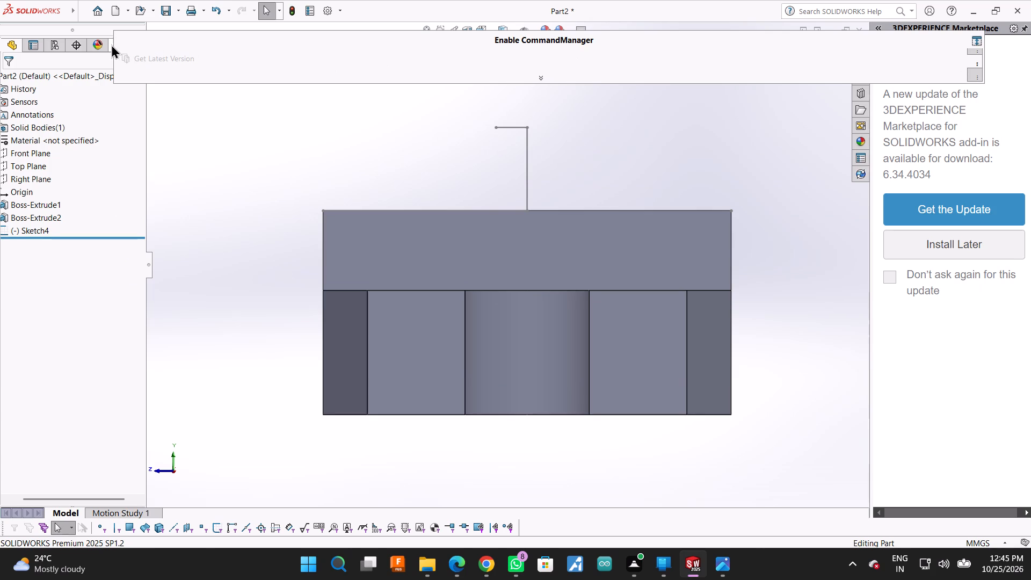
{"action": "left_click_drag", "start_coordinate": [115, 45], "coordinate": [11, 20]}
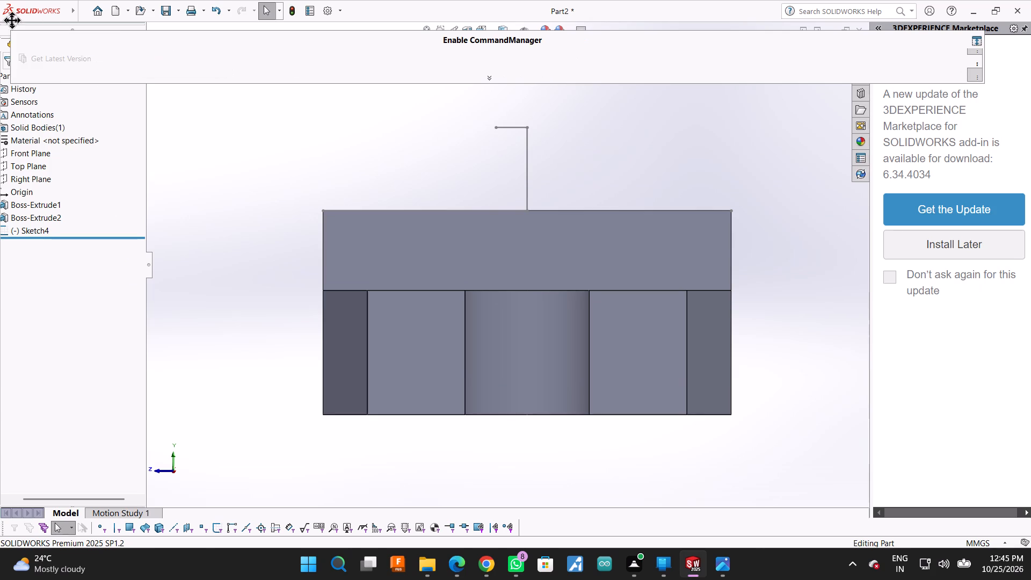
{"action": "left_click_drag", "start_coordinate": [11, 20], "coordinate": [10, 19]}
Turn on auto-collapse for the floating CommandManager and bring up its Features commands.
{"action": "left_click", "coordinate": [521, 40]}
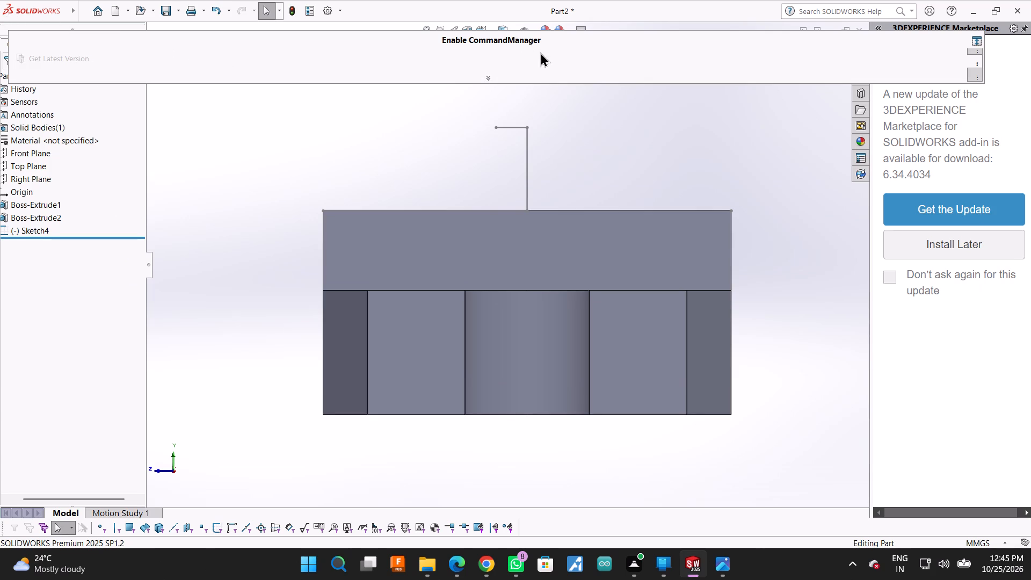
{"action": "left_click", "coordinate": [979, 39]}
{"action": "scroll", "coordinate": [909, 62], "scroll_direction": "up", "scroll_amount": 1}
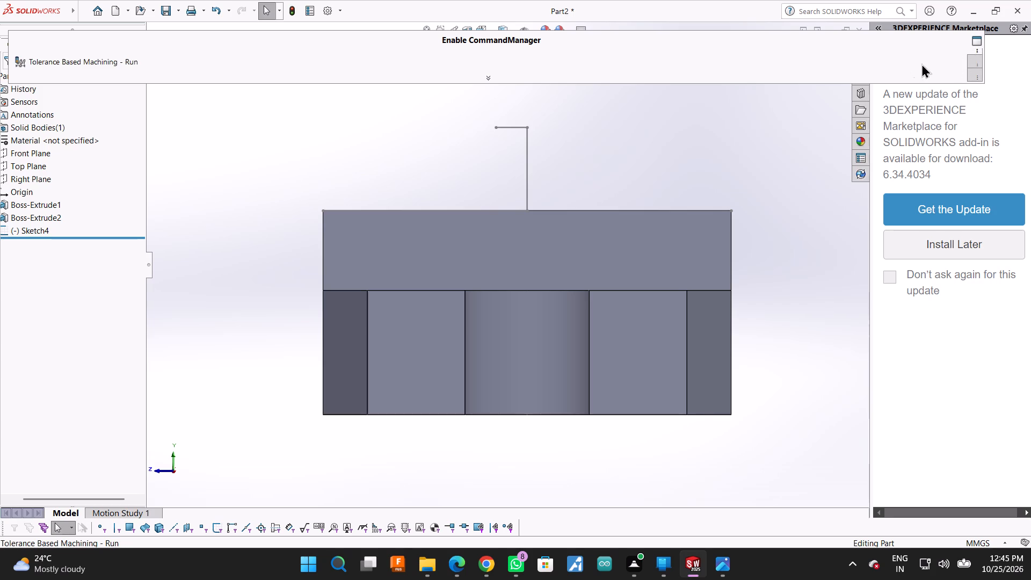
{"action": "scroll", "coordinate": [942, 64], "scroll_direction": "up", "scroll_amount": 12}
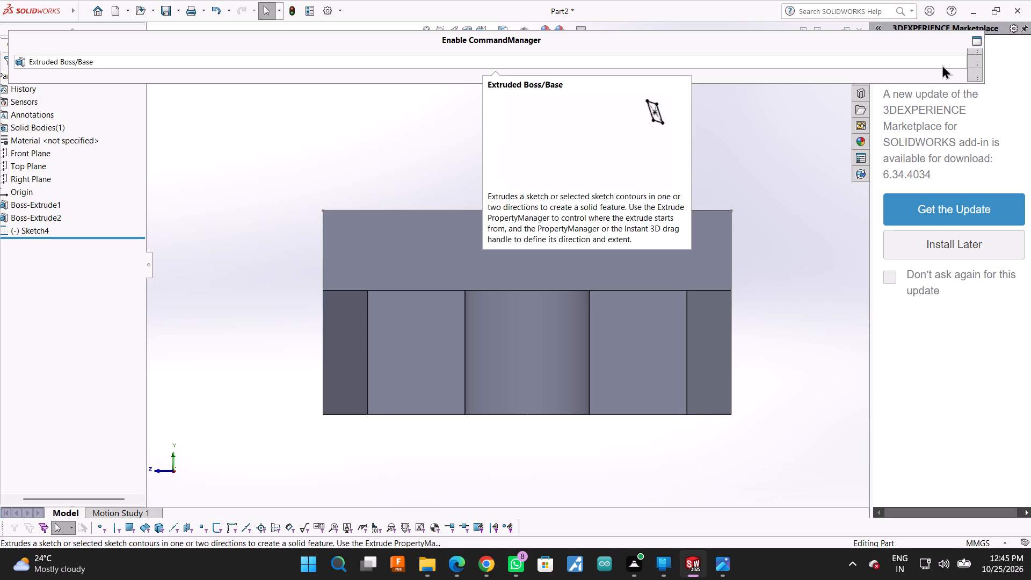
{"action": "left_click", "coordinate": [817, 160]}
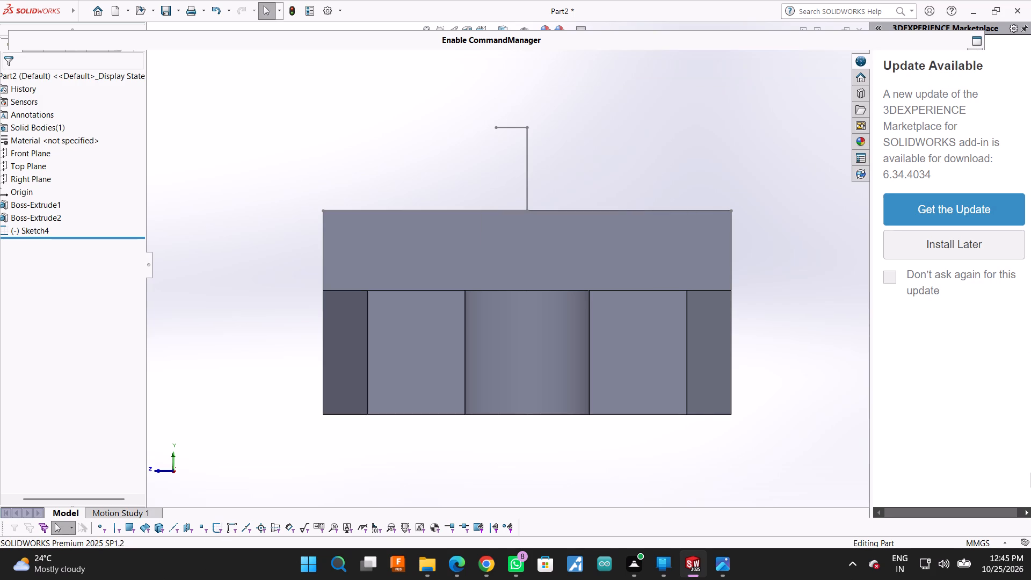
Undo the Sketch4 edits back to the vertical centre line and the left half of the base line, removing the sloped profile.
{"action": "key", "text": "ctrl+z"}
{"action": "key", "text": "ctrl+z"}
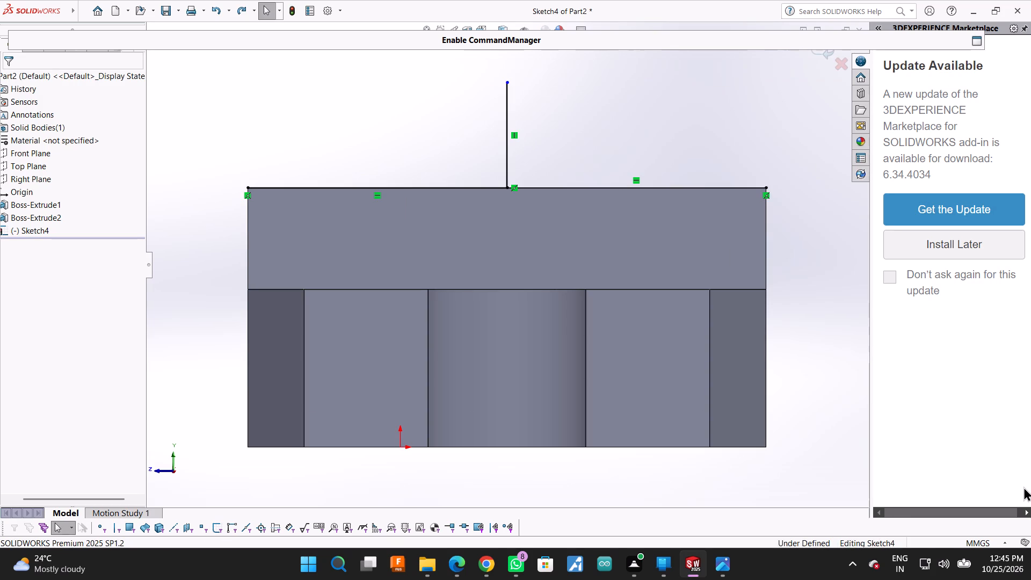
{"action": "key", "text": "ctrl+z"}
{"action": "key", "text": "ctrl+z"}
{"action": "key", "text": "ctrl+z"}
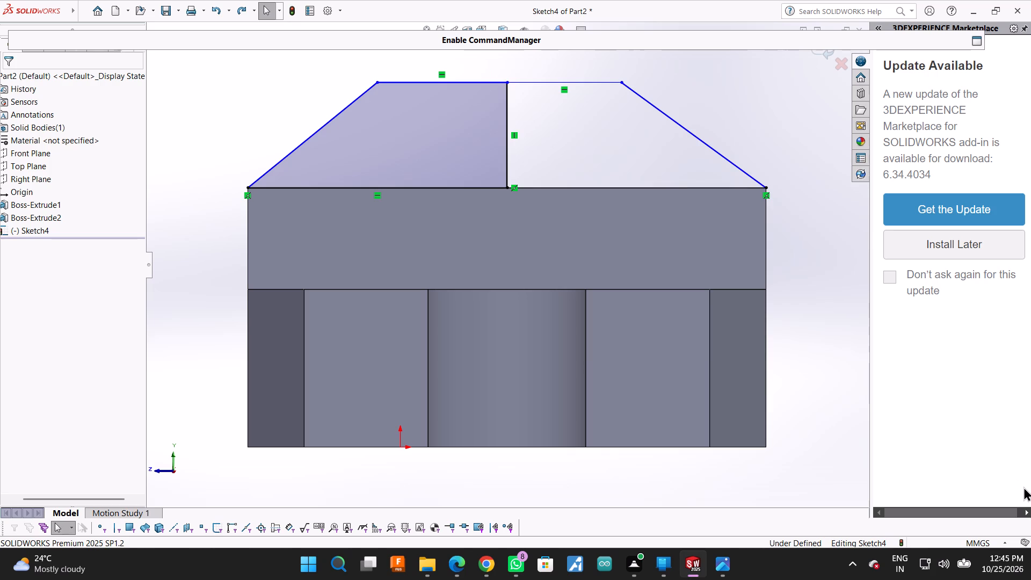
{"action": "key", "text": "ctrl+z"}
{"action": "key", "text": "ctrl+z"}
{"action": "key", "text": "ctrl+z"}
{"action": "key", "text": "ctrl+z"}
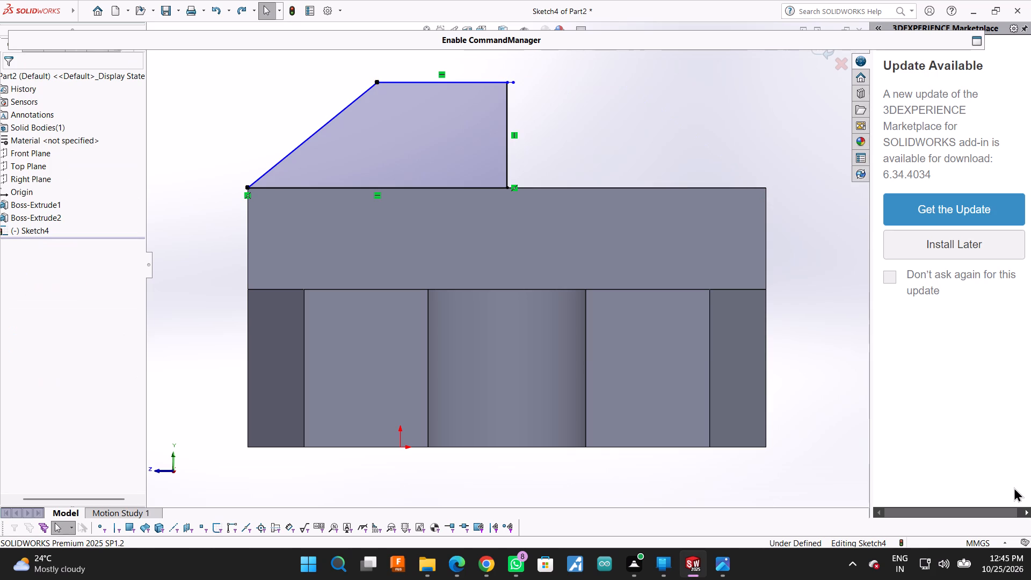
{"action": "key", "text": "ctrl+z"}
{"action": "key", "text": "ctrl+z"}
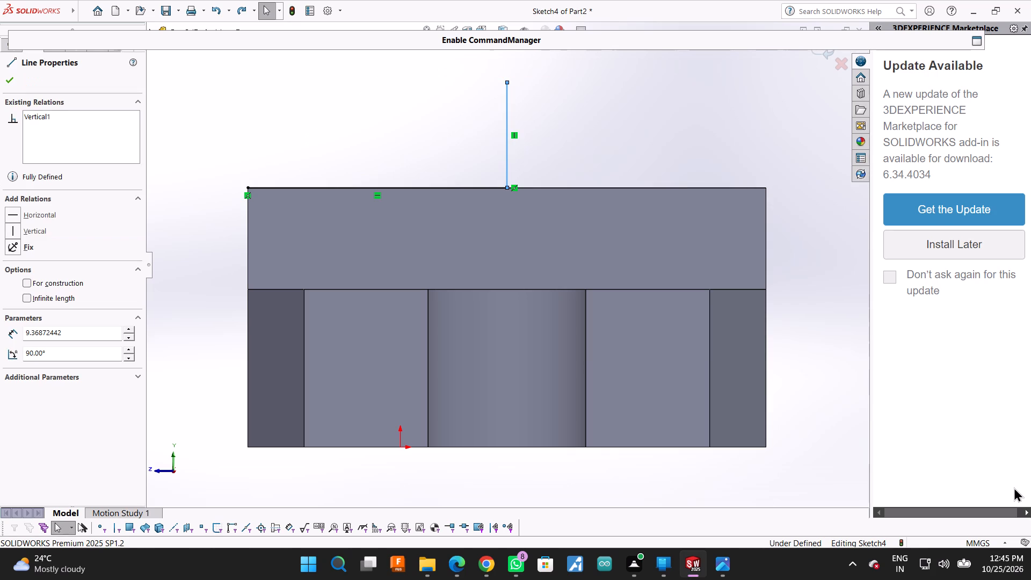
Bring up the Features commands in the CommandManager and narrow it to a small box over the FeatureManager tree.
{"action": "right_click", "coordinate": [792, 42]}
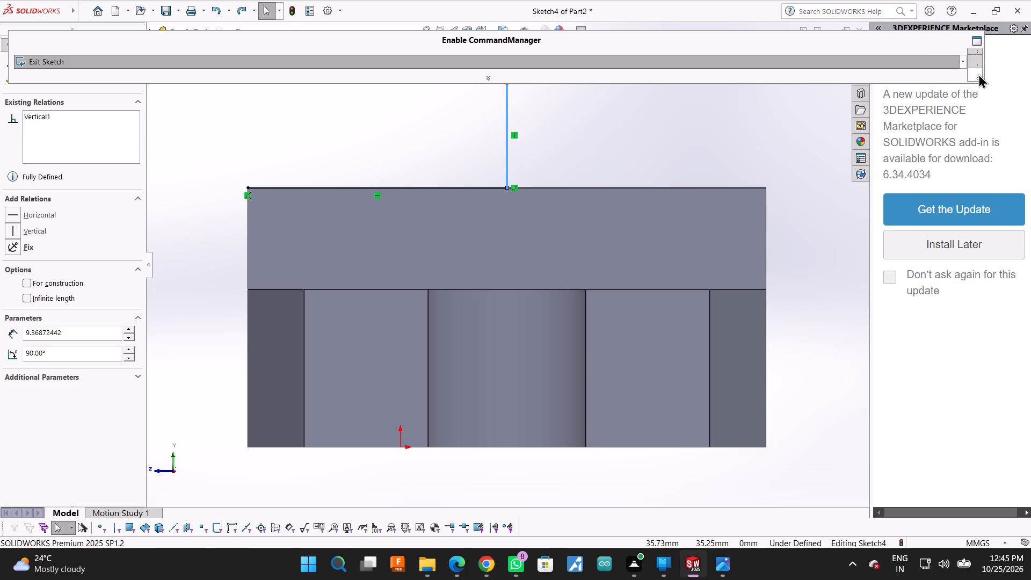
{"action": "scroll", "coordinate": [979, 57], "scroll_direction": "up", "scroll_amount": 5}
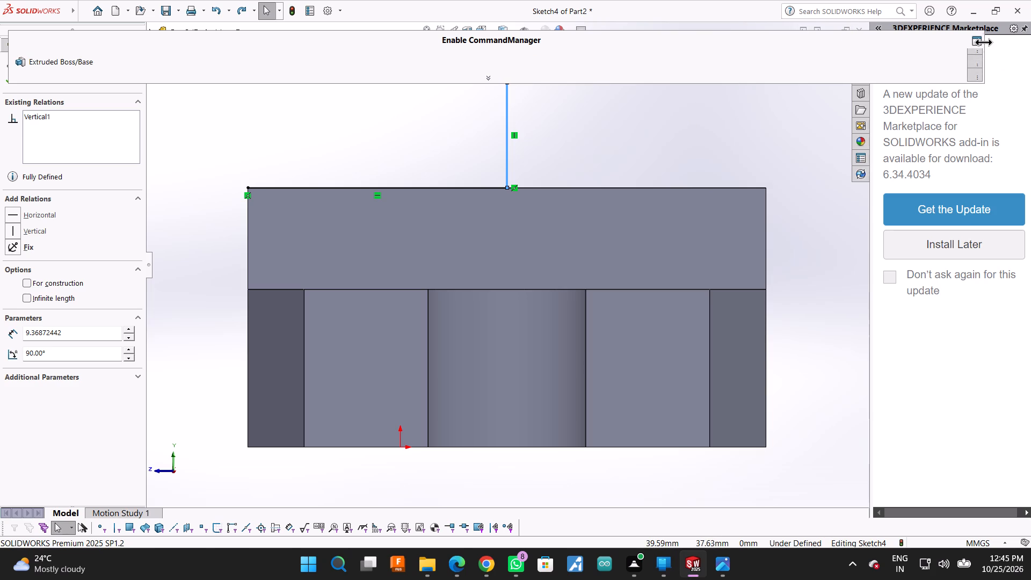
{"action": "left_click_drag", "start_coordinate": [983, 42], "coordinate": [75, 86]}
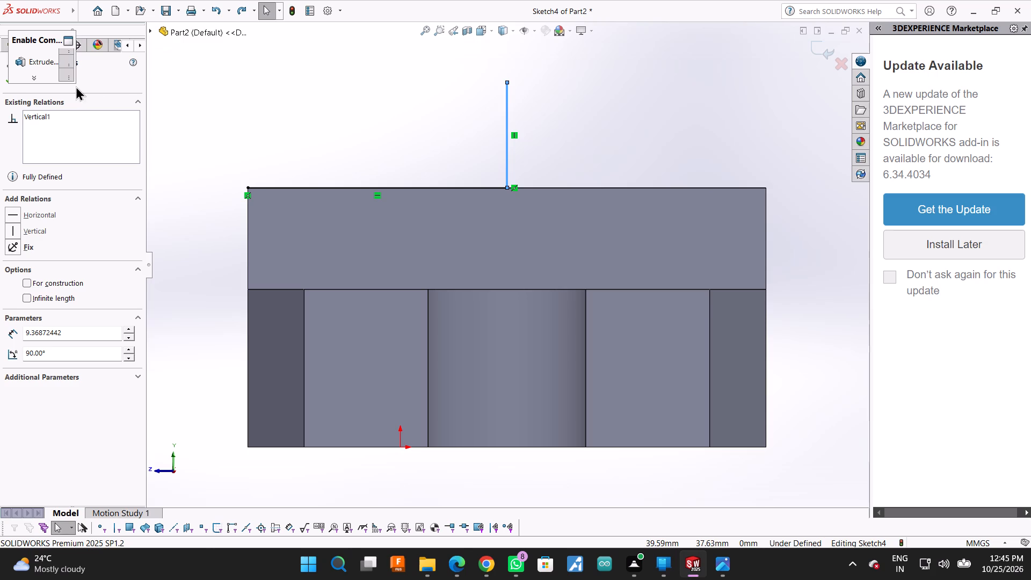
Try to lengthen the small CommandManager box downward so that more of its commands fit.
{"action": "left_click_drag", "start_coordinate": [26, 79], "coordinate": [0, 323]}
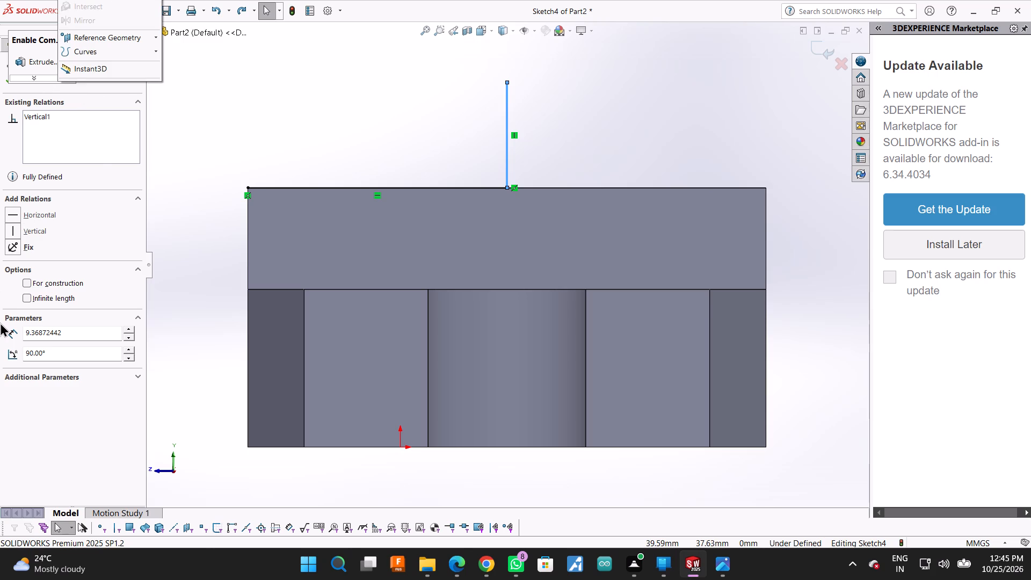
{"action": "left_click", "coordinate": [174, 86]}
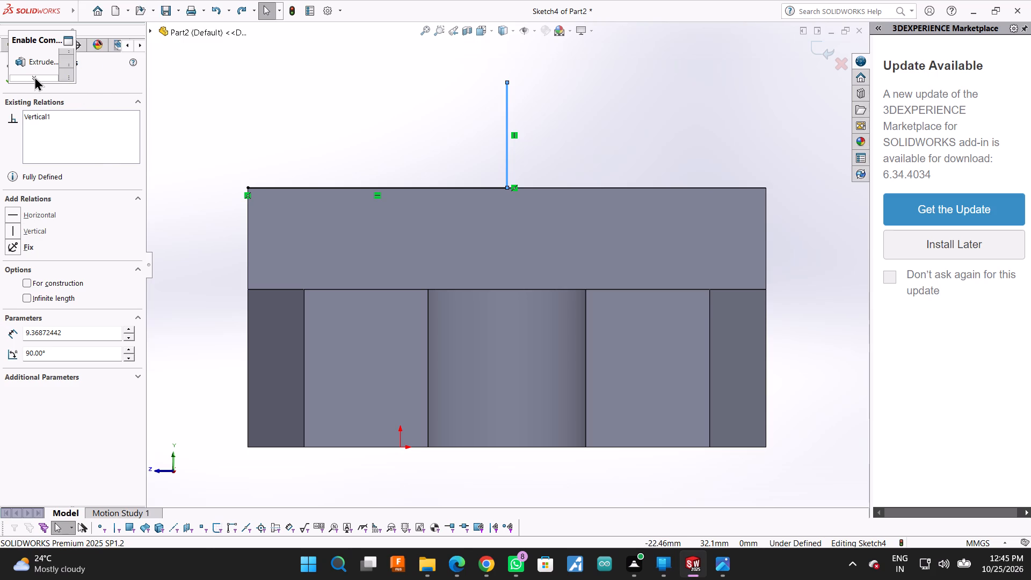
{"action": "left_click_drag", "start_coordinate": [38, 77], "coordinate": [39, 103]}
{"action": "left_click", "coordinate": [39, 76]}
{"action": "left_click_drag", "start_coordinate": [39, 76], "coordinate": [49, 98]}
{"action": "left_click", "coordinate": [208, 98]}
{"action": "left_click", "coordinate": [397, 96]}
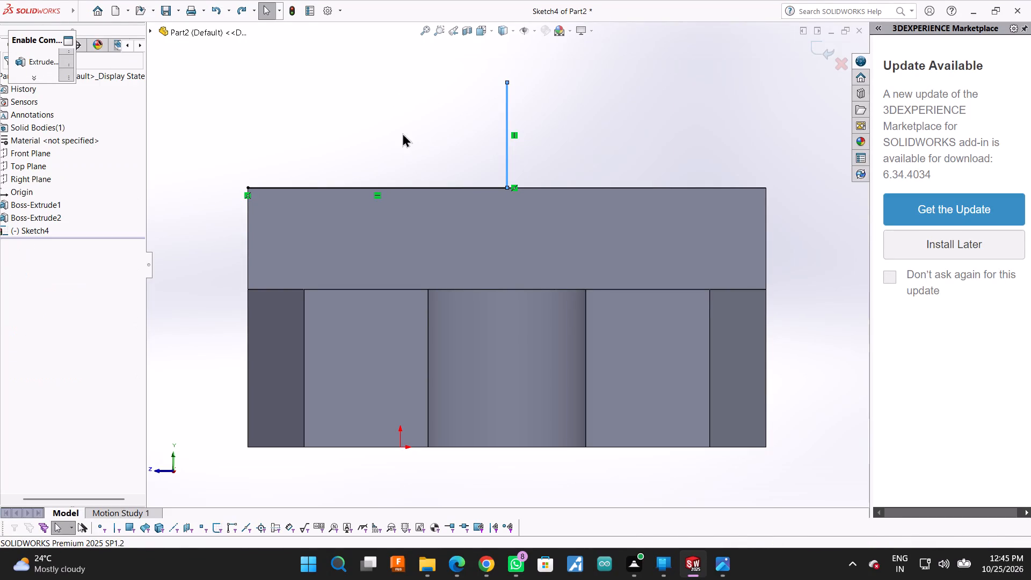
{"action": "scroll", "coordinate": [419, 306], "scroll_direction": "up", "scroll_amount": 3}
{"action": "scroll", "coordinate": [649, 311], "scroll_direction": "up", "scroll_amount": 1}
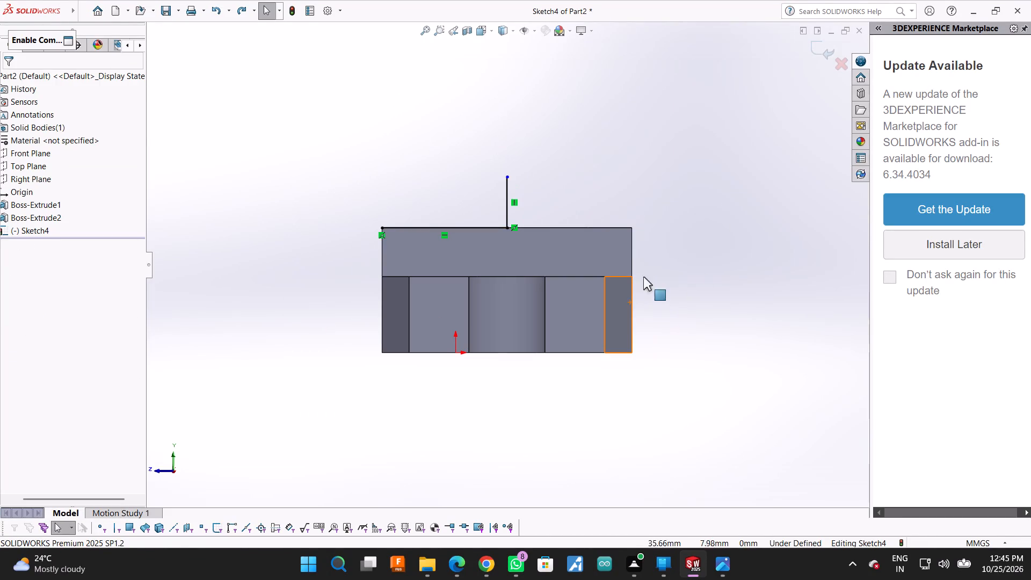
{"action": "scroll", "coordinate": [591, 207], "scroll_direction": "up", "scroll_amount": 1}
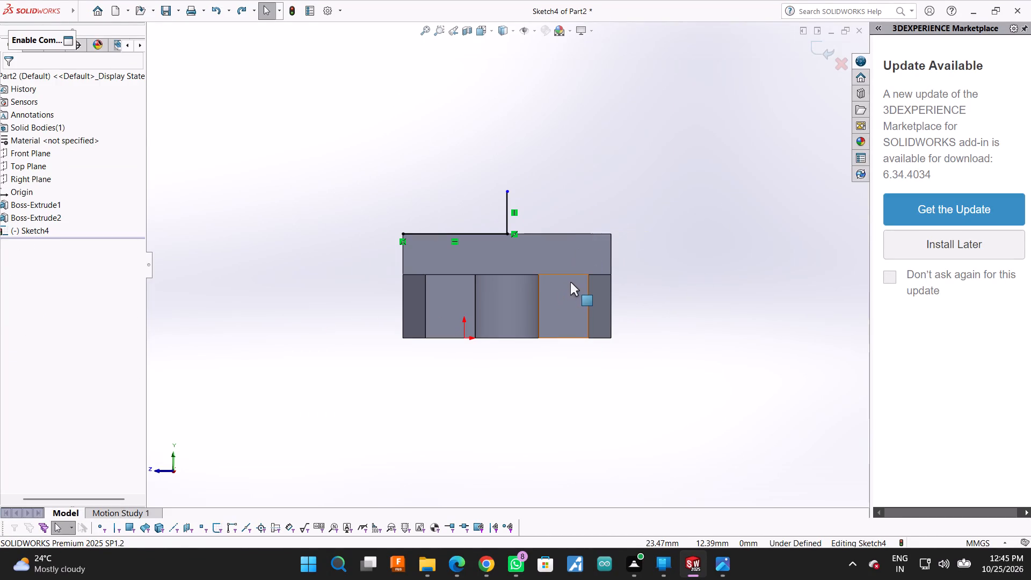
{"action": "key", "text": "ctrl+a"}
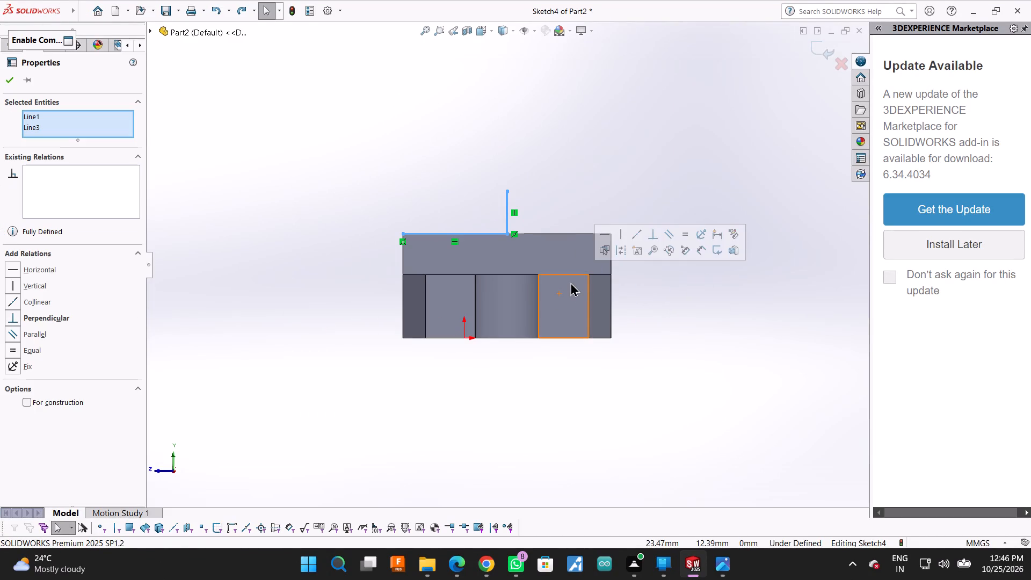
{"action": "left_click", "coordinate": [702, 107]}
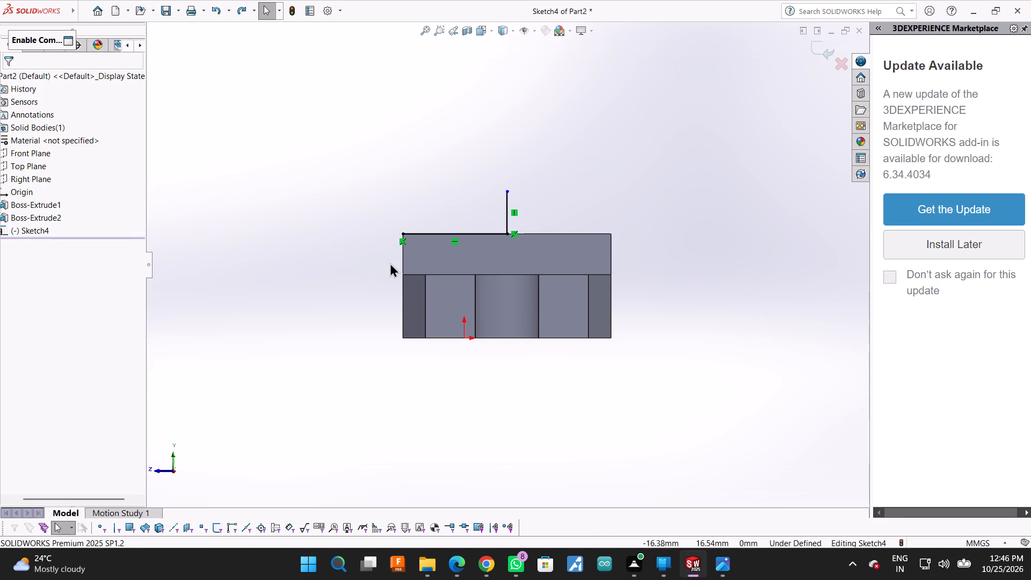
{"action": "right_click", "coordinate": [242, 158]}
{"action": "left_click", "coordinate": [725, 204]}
Show the bracket in the isometric view while Sketch4 stays open for editing.
{"action": "key", "text": "space"}
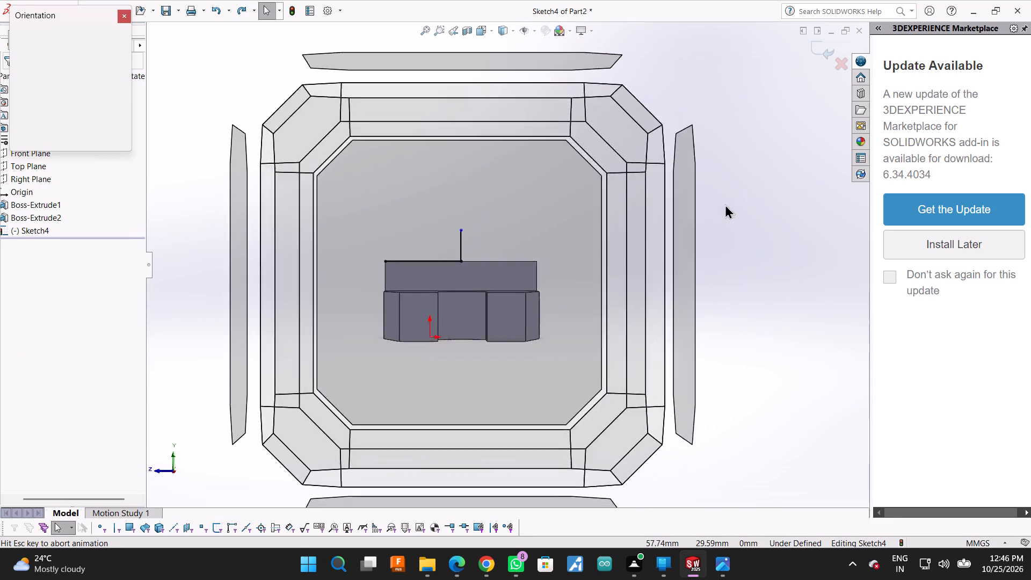
{"action": "left_click_drag", "start_coordinate": [170, 69], "coordinate": [144, 53]}
{"action": "left_click", "coordinate": [141, 53]}
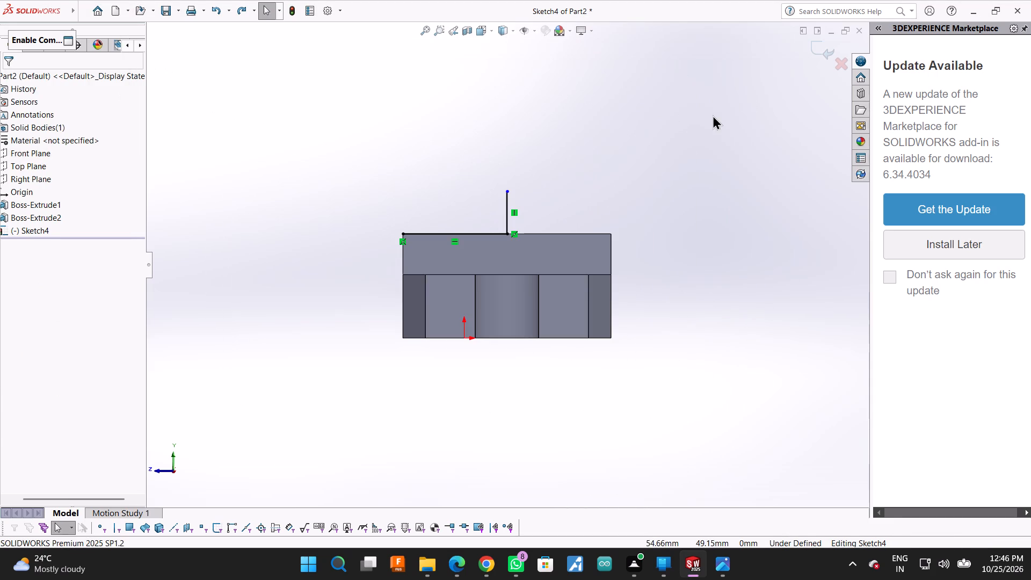
{"action": "key", "text": "space"}
{"action": "left_click", "coordinate": [111, 47]}
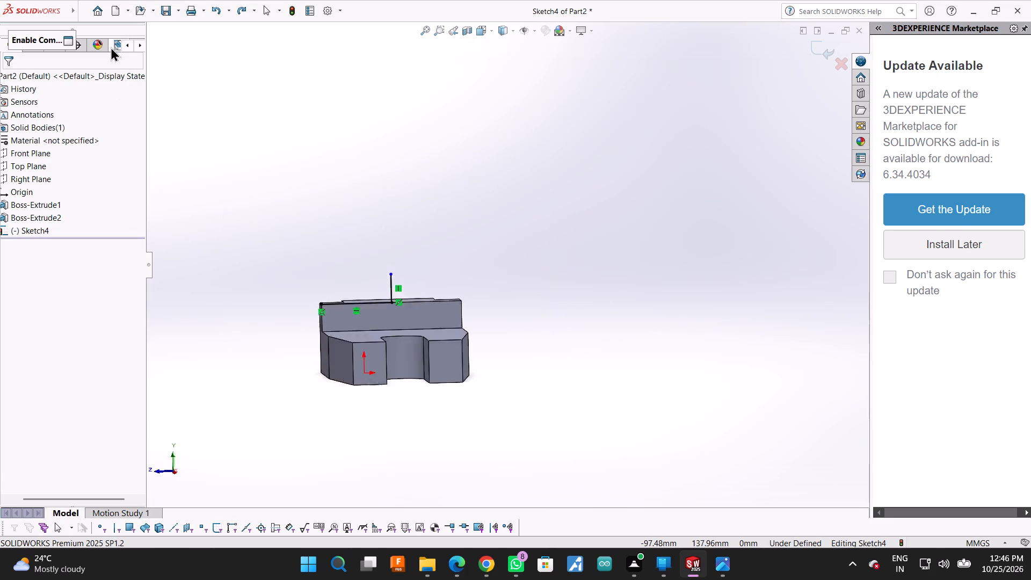
{"action": "scroll", "coordinate": [535, 236], "scroll_direction": "up", "scroll_amount": 2}
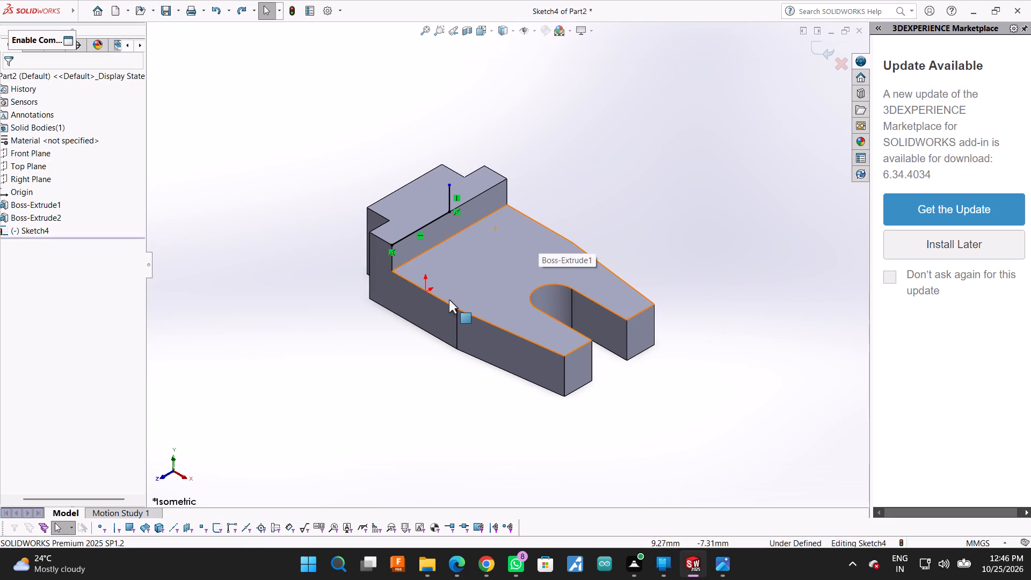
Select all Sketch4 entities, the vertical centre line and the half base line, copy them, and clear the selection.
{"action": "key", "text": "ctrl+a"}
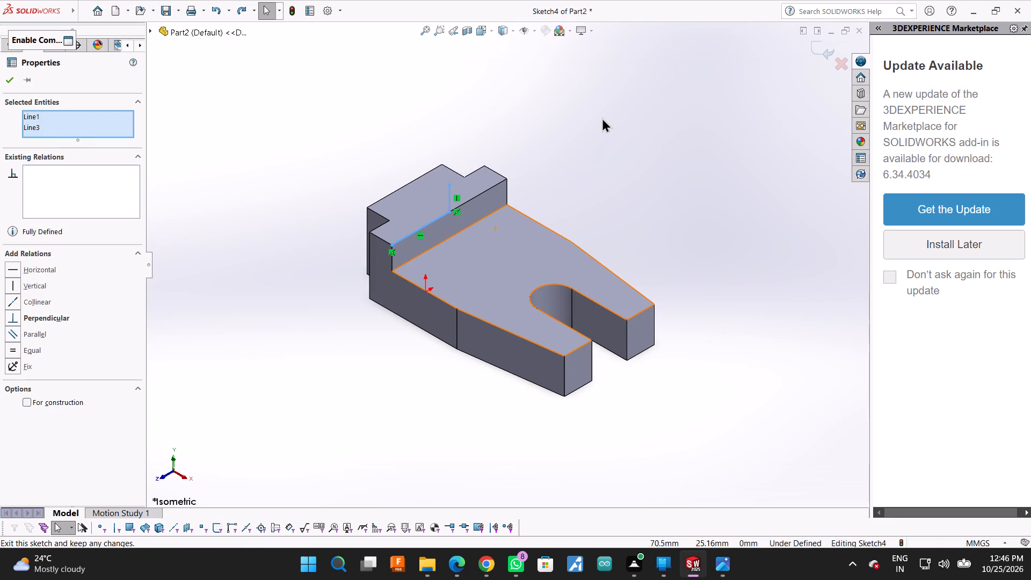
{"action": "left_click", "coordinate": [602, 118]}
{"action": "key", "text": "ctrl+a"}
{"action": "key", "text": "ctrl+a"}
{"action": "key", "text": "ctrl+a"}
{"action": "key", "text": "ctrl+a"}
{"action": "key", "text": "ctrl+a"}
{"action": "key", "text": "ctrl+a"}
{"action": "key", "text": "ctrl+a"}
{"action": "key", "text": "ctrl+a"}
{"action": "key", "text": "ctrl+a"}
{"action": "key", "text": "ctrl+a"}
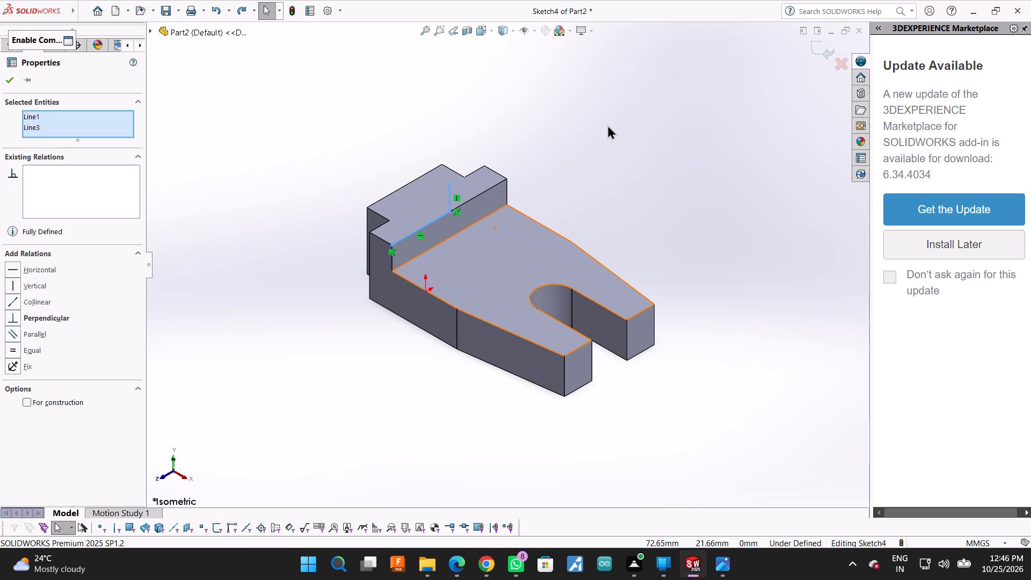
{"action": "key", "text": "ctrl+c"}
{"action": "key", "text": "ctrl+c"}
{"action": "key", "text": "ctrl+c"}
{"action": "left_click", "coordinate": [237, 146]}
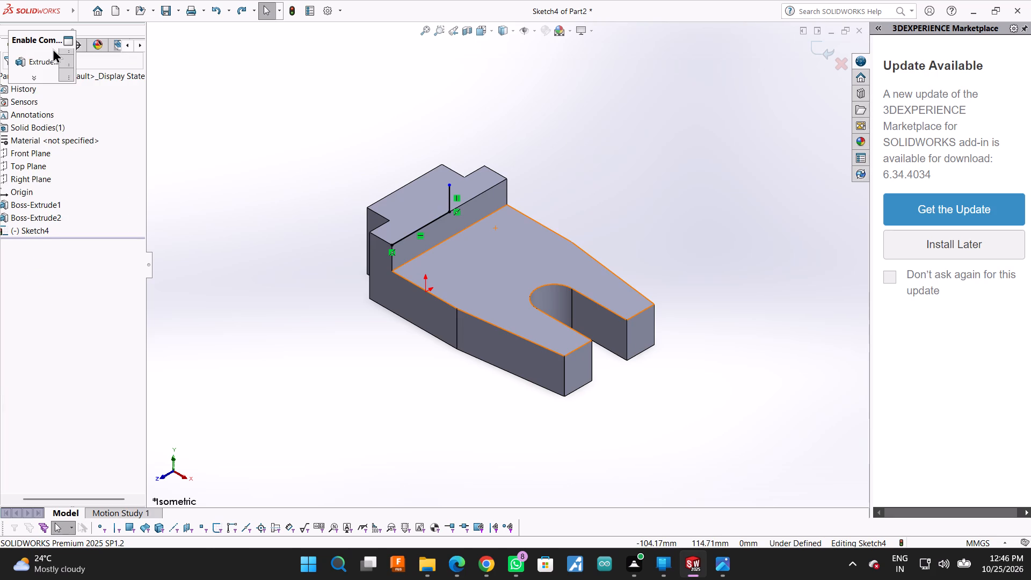
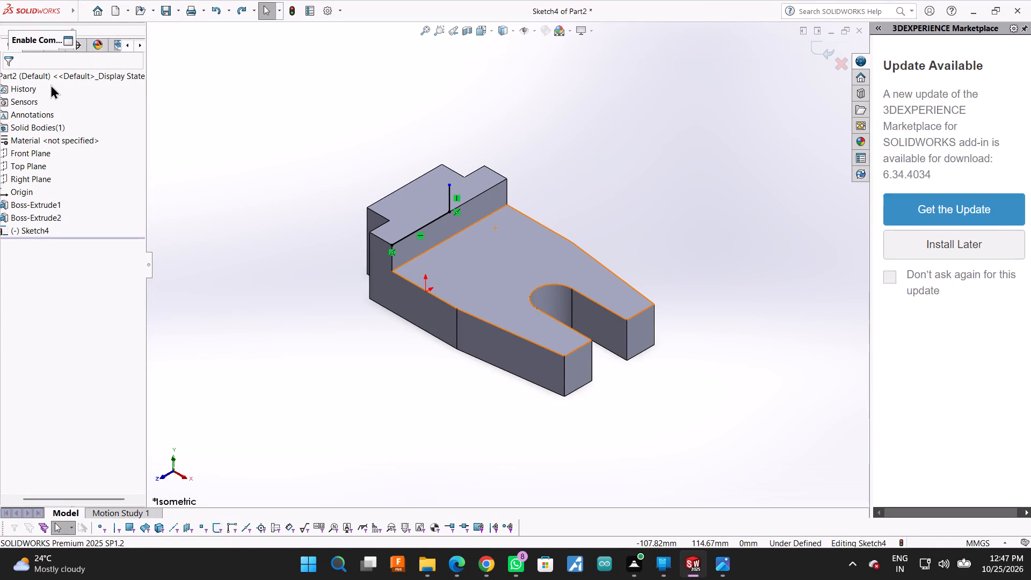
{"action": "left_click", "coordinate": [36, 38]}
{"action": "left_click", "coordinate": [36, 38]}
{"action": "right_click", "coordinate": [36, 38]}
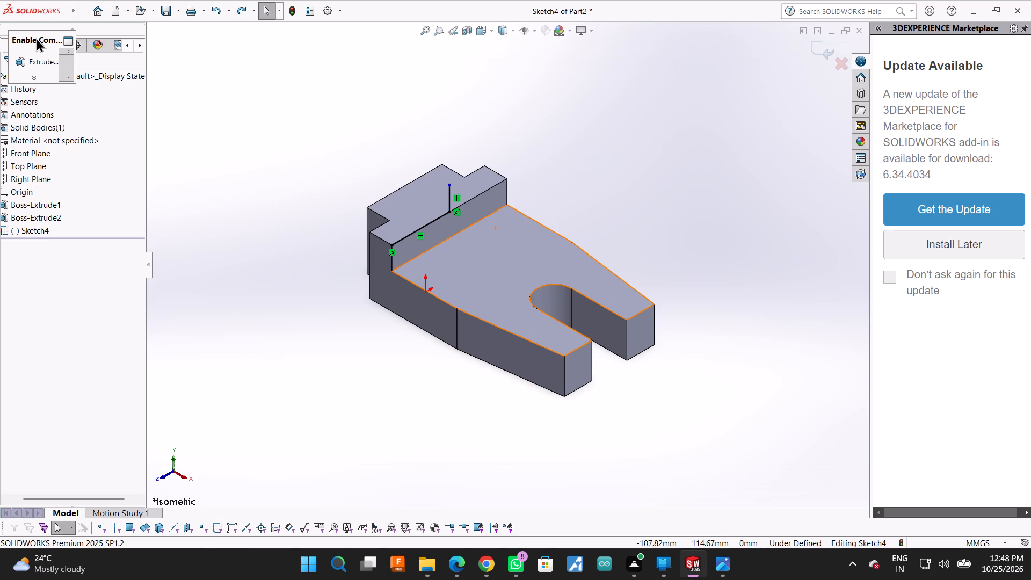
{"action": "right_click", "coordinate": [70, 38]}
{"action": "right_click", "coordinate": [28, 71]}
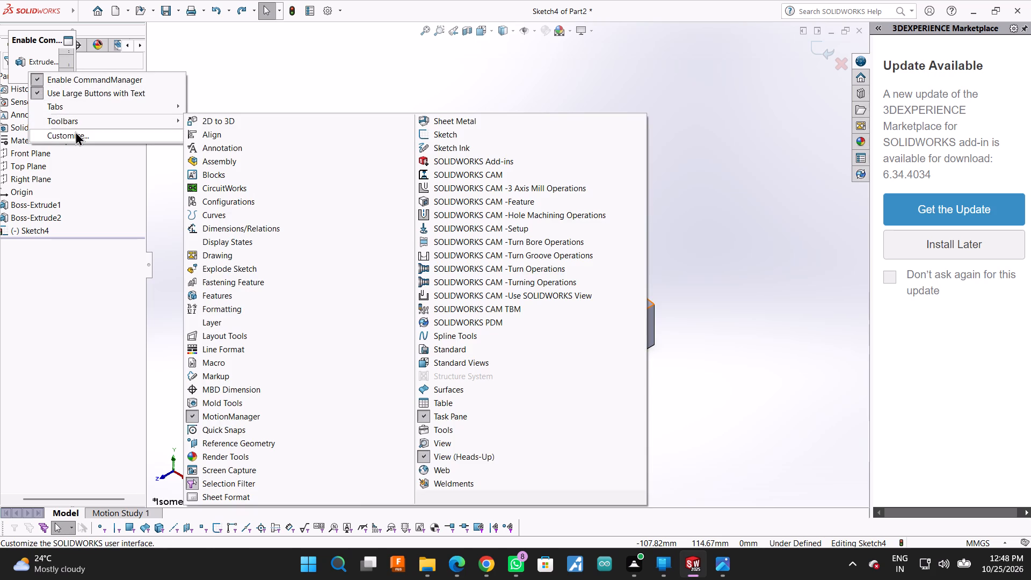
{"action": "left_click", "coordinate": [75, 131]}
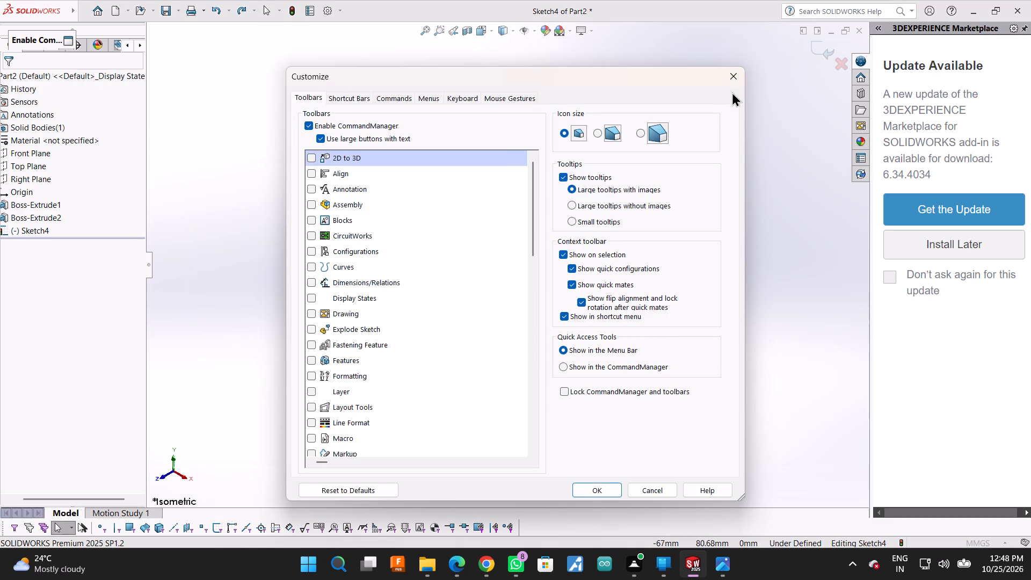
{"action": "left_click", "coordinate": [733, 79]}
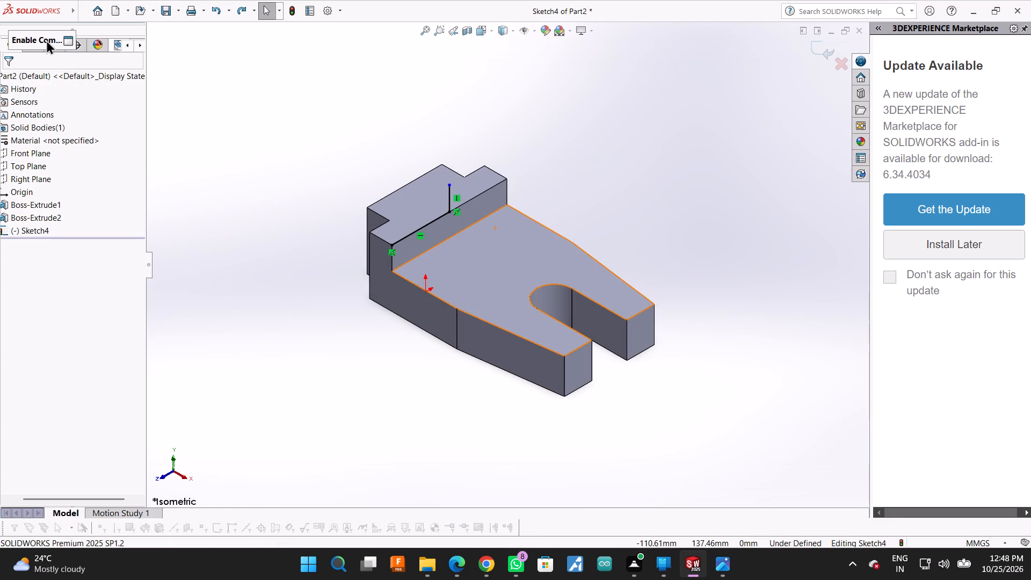
Look through the available toolbars in the Customize settings for a way to restore the CommandManager layout.
{"action": "right_click", "coordinate": [45, 39]}
{"action": "right_click", "coordinate": [50, 68]}
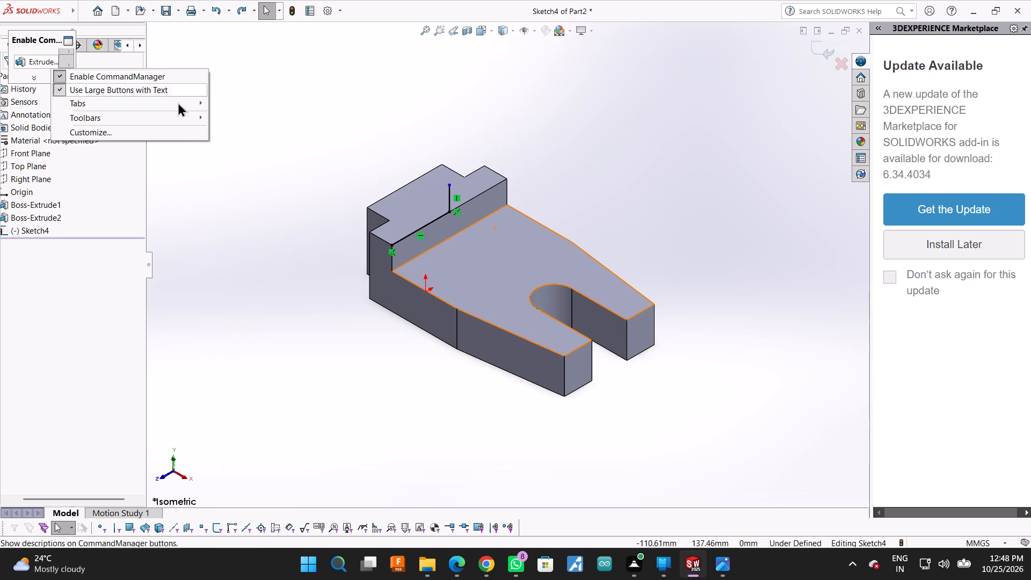
{"action": "left_click", "coordinate": [196, 123]}
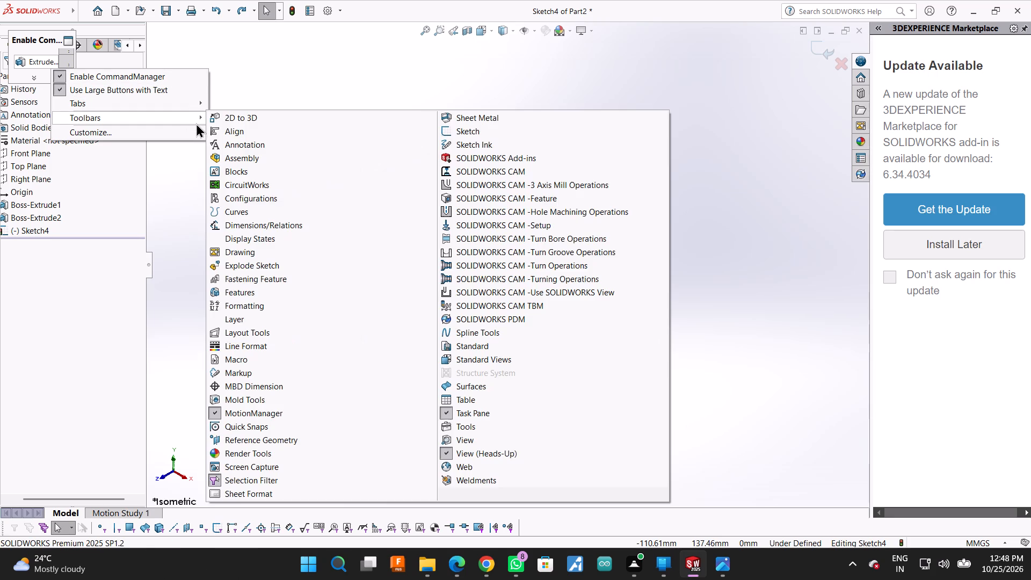
{"action": "scroll", "coordinate": [390, 305], "scroll_direction": "down", "scroll_amount": 2}
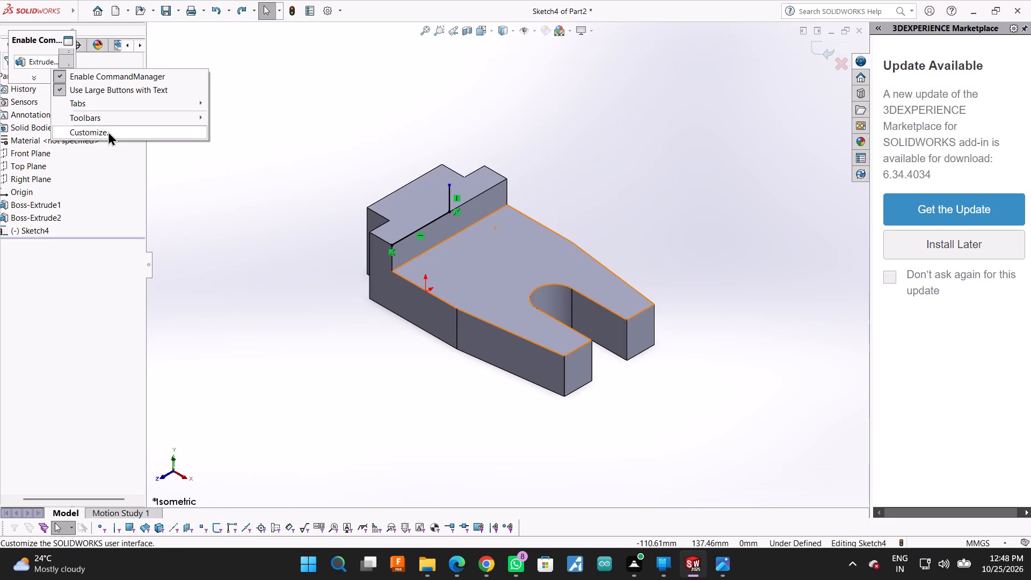
{"action": "left_click", "coordinate": [108, 131]}
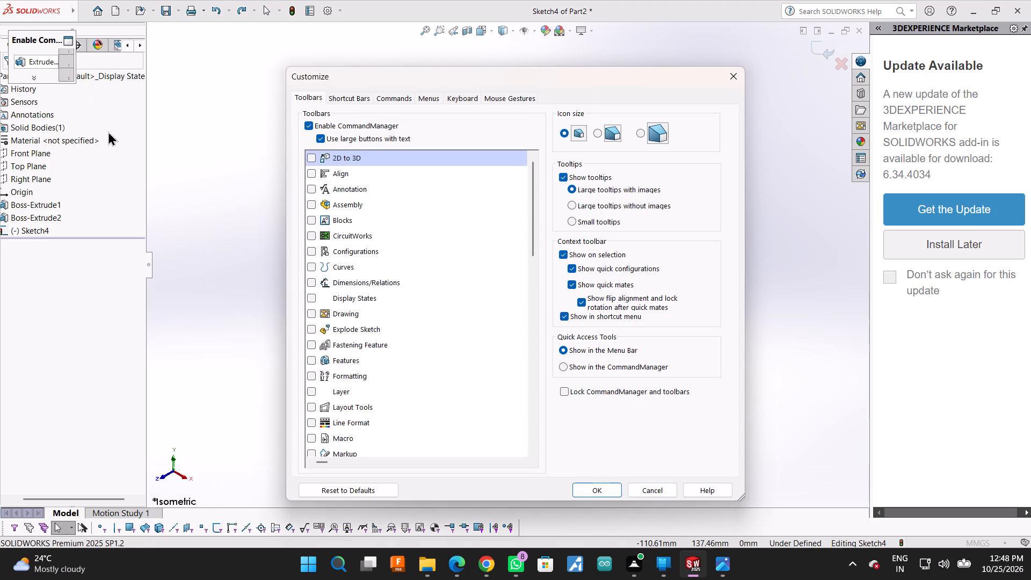
{"action": "scroll", "coordinate": [373, 223], "scroll_direction": "down", "scroll_amount": 5}
{"action": "scroll", "coordinate": [416, 264], "scroll_direction": "down", "scroll_amount": 5}
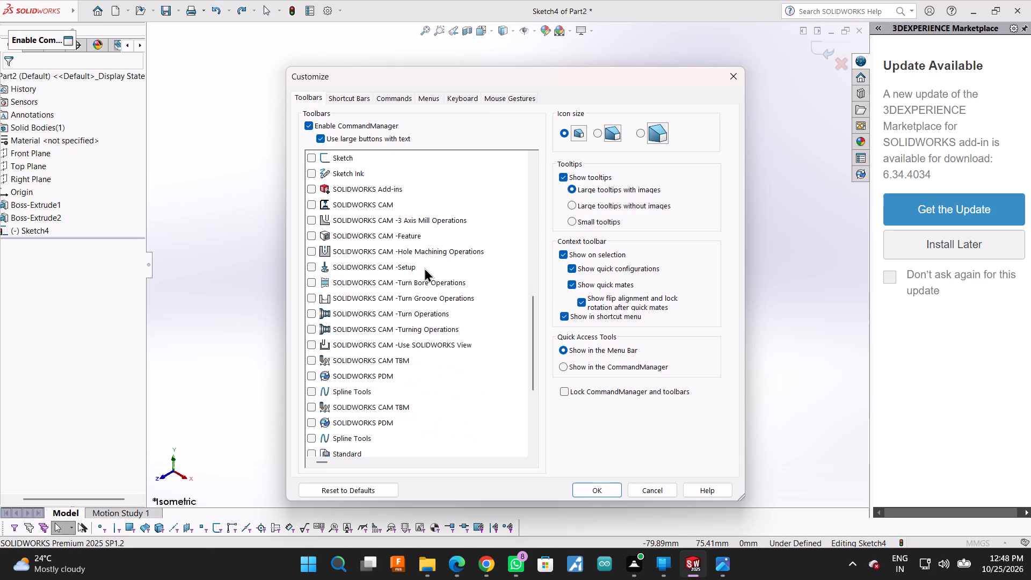
{"action": "scroll", "coordinate": [424, 267], "scroll_direction": "down", "scroll_amount": 9}
{"action": "scroll", "coordinate": [441, 257], "scroll_direction": "up", "scroll_amount": 5}
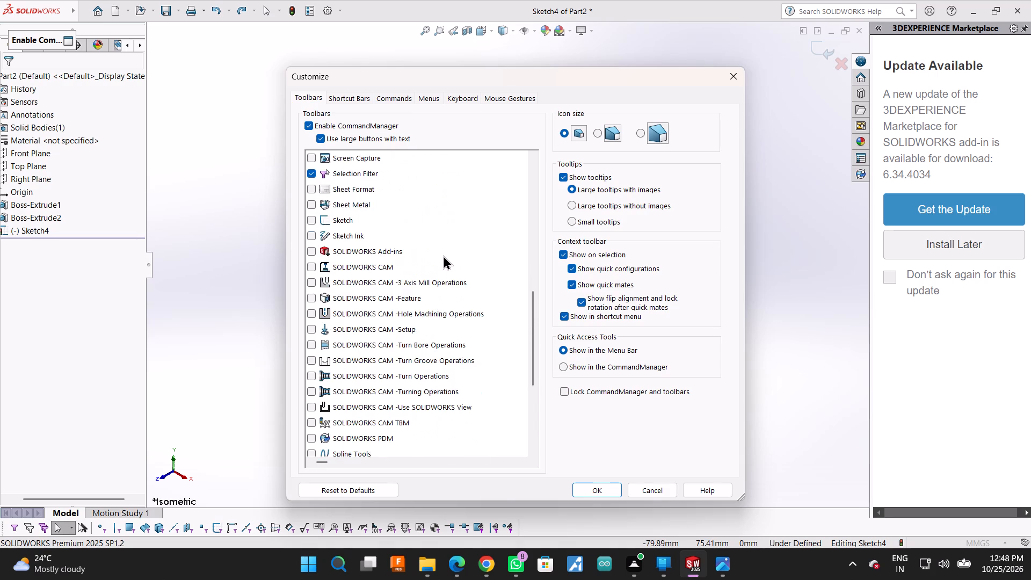
{"action": "scroll", "coordinate": [443, 255], "scroll_direction": "up", "scroll_amount": 7}
{"action": "scroll", "coordinate": [455, 278], "scroll_direction": "down", "scroll_amount": 15}
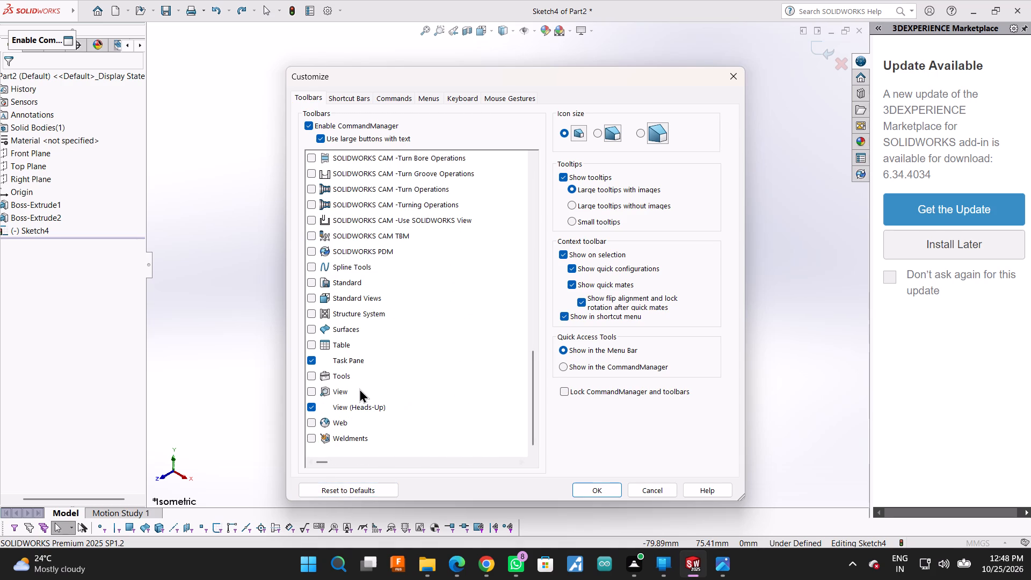
{"action": "scroll", "coordinate": [359, 388], "scroll_direction": "up", "scroll_amount": 3}
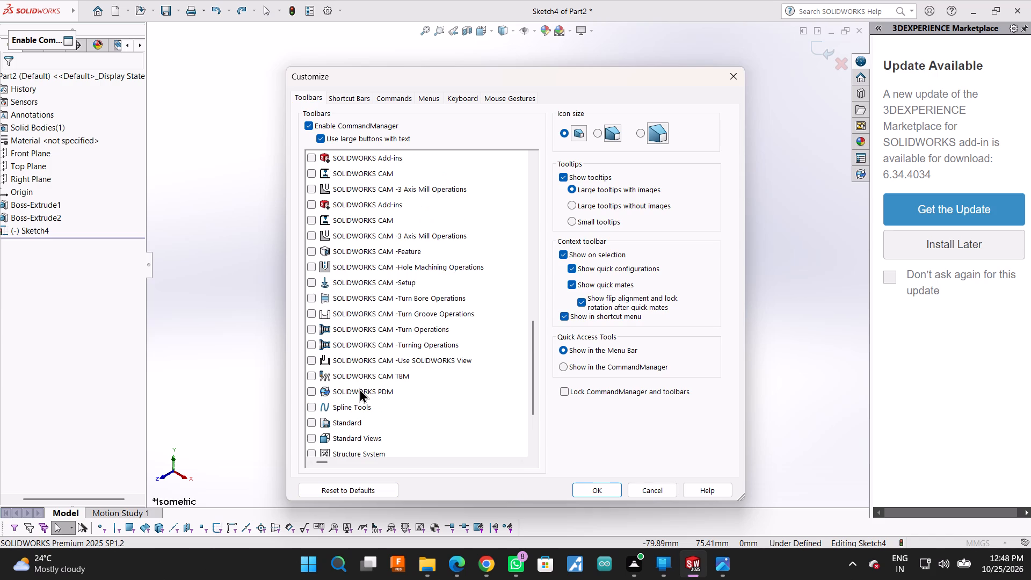
{"action": "scroll", "coordinate": [359, 388], "scroll_direction": "up", "scroll_amount": 10}
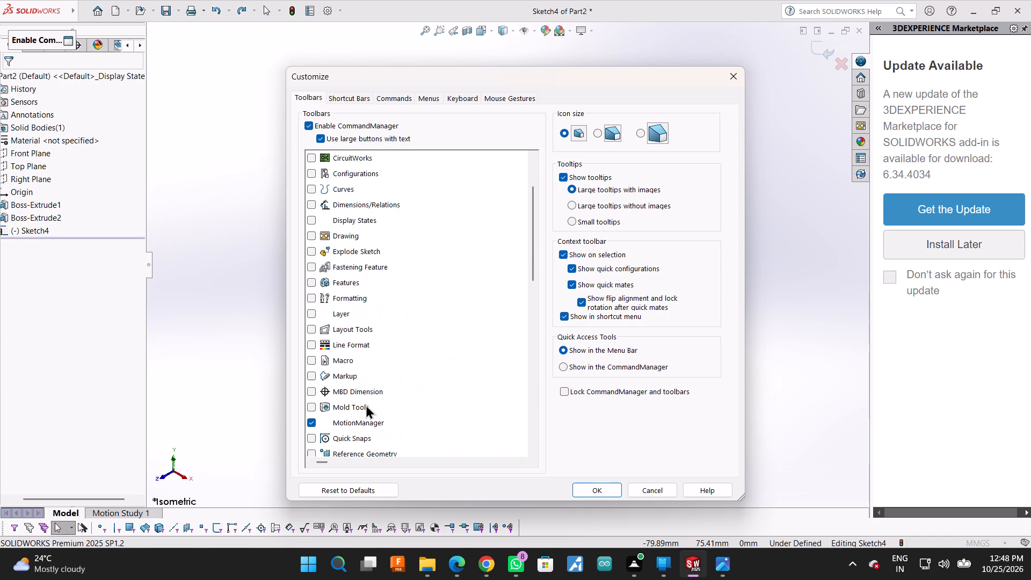
{"action": "scroll", "coordinate": [366, 404], "scroll_direction": "up", "scroll_amount": 6}
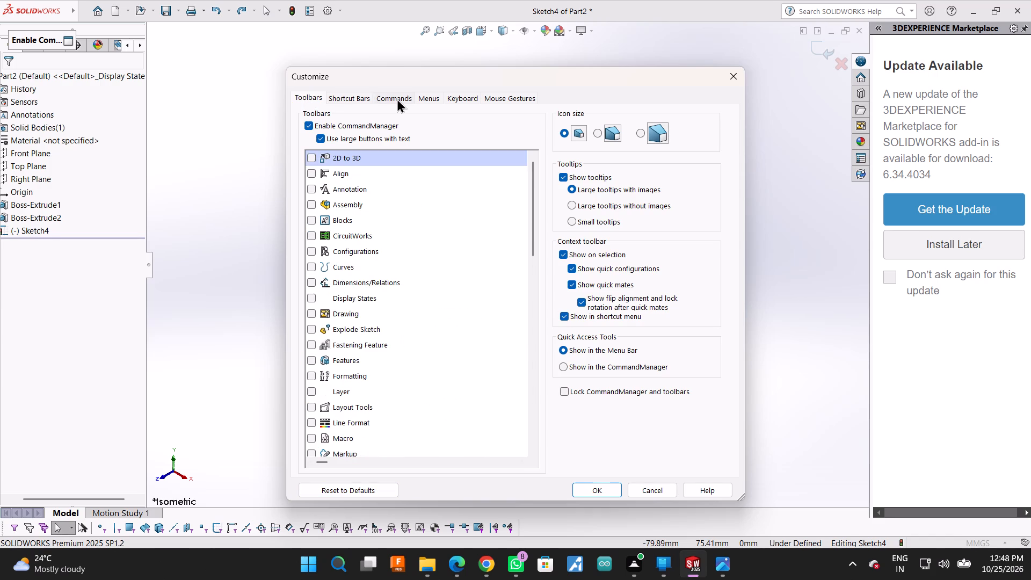
Examine the mouse gesture, keyboard, menu, command and shortcut bar customization settings, recheck the toolbar list, and leave without applying changes.
{"action": "left_click", "coordinate": [490, 94]}
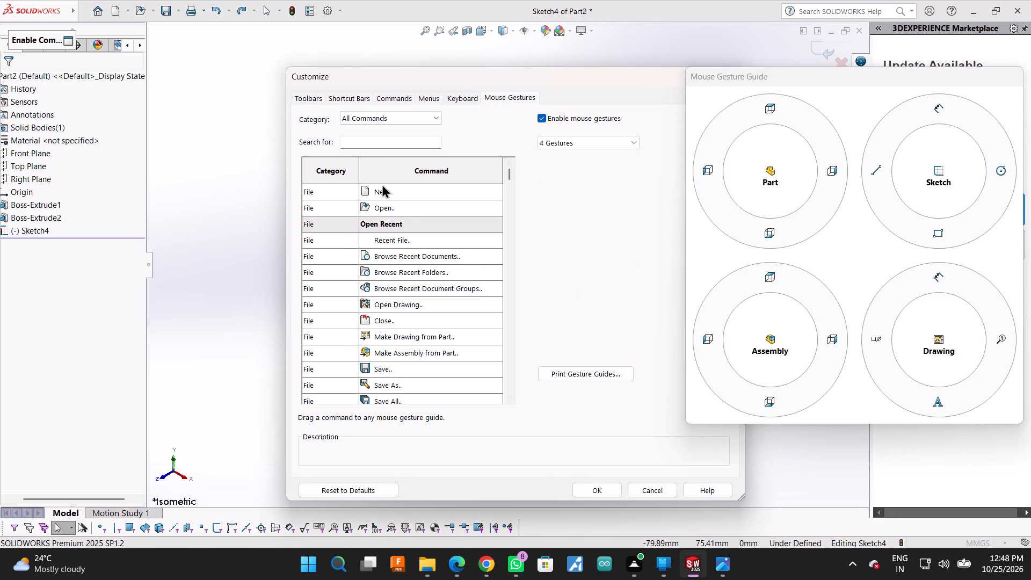
{"action": "left_click", "coordinate": [464, 100]}
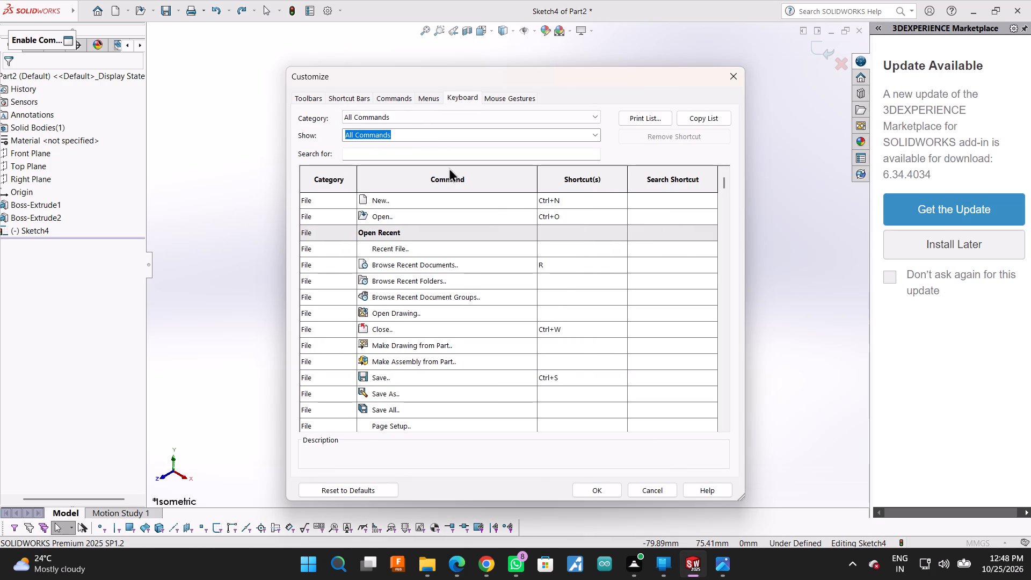
{"action": "left_click", "coordinate": [540, 244]}
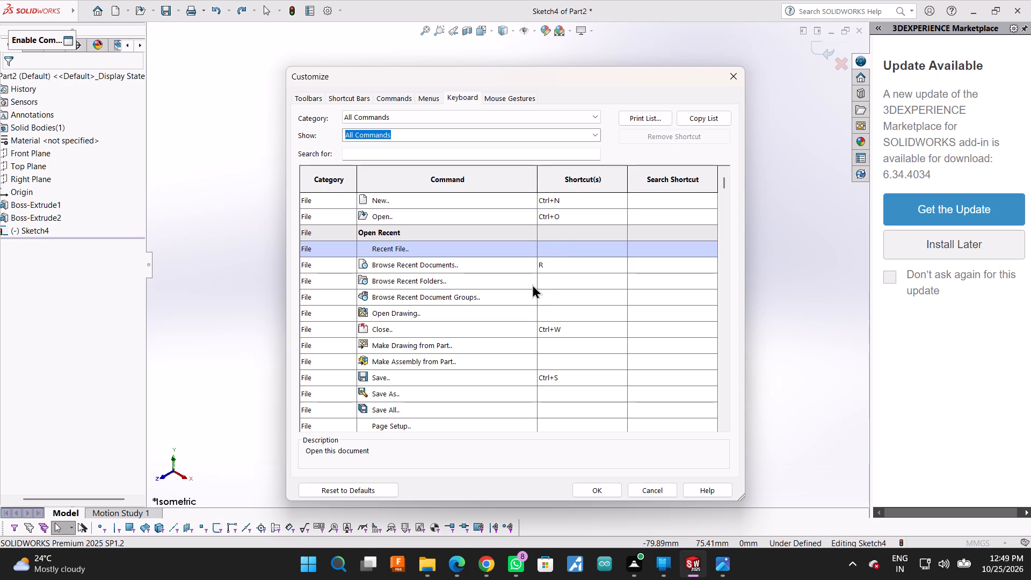
{"action": "scroll", "coordinate": [476, 405], "scroll_direction": "down", "scroll_amount": 6}
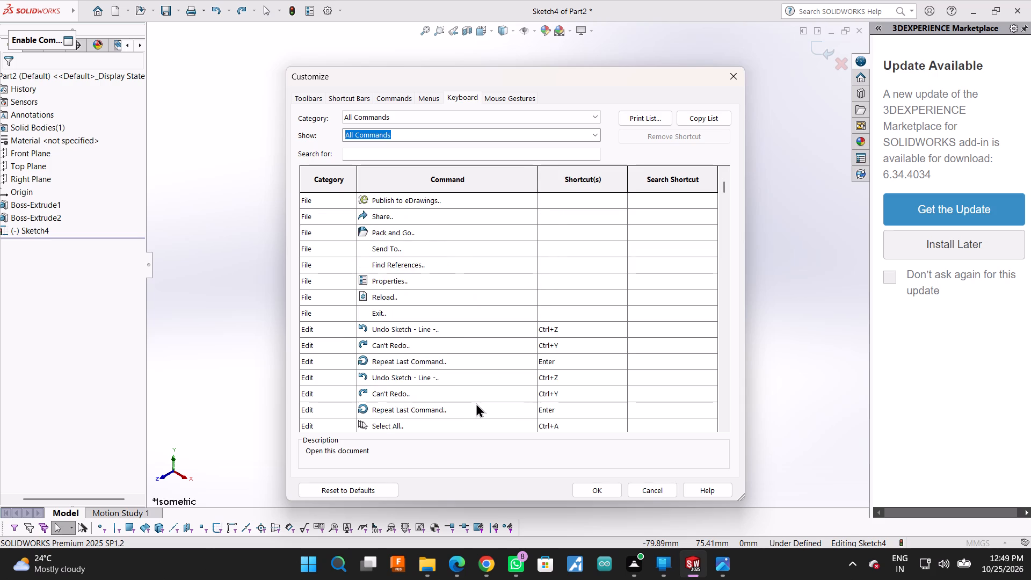
{"action": "scroll", "coordinate": [475, 401], "scroll_direction": "down", "scroll_amount": 5}
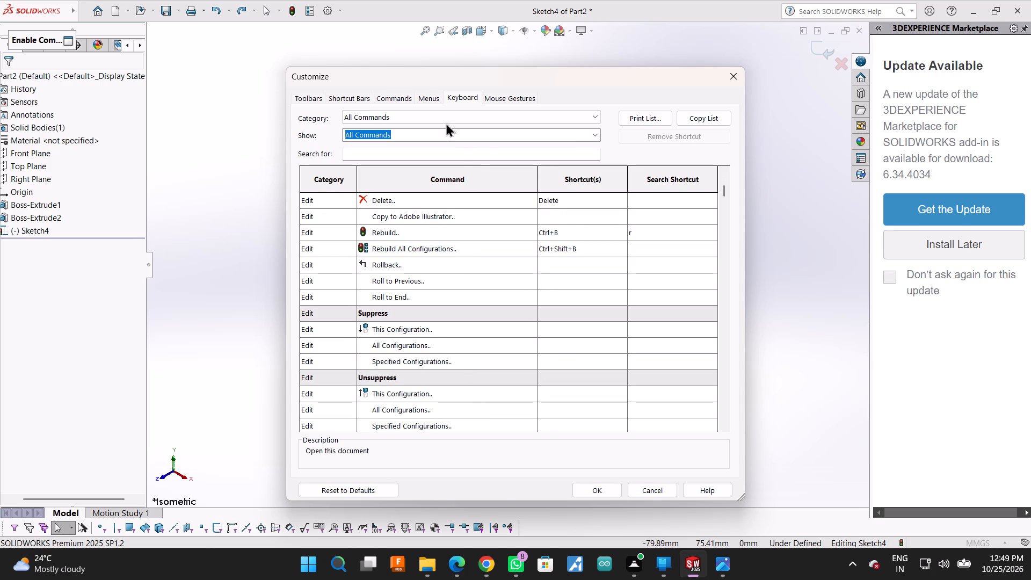
{"action": "left_click", "coordinate": [428, 96]}
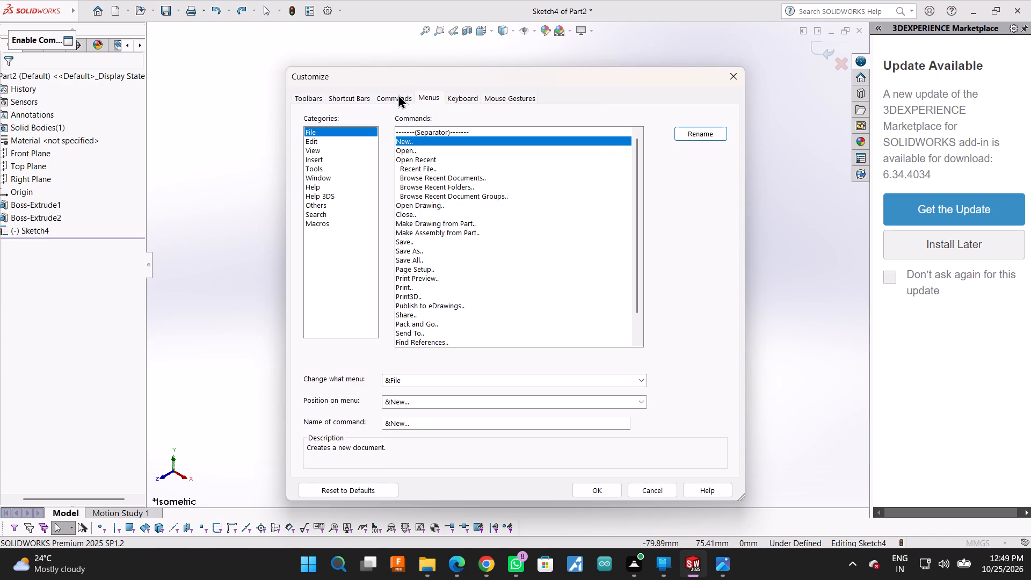
{"action": "left_click", "coordinate": [398, 94]}
{"action": "left_click", "coordinate": [348, 95]}
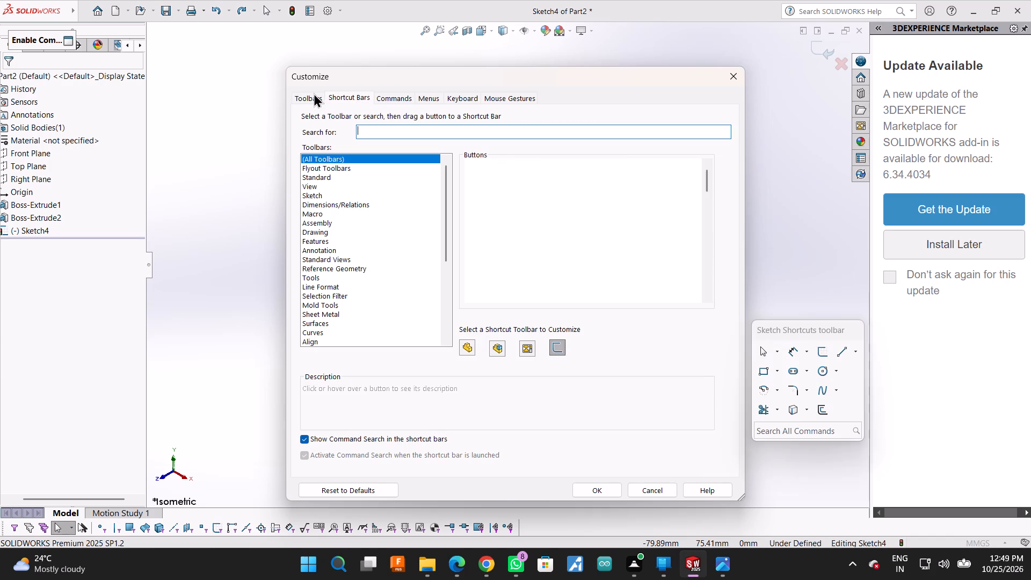
{"action": "left_click", "coordinate": [314, 93]}
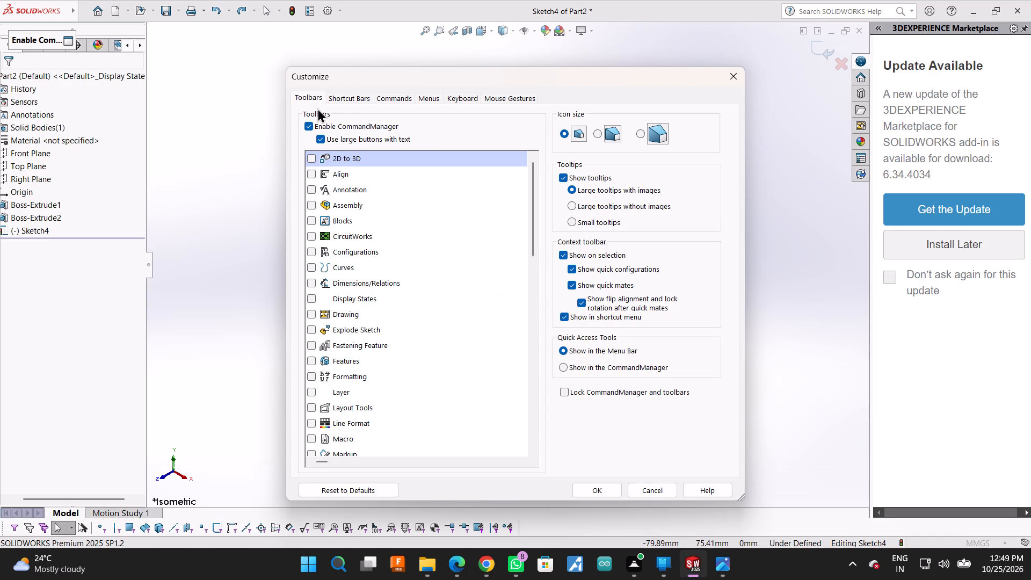
{"action": "scroll", "coordinate": [365, 243], "scroll_direction": "down", "scroll_amount": 13}
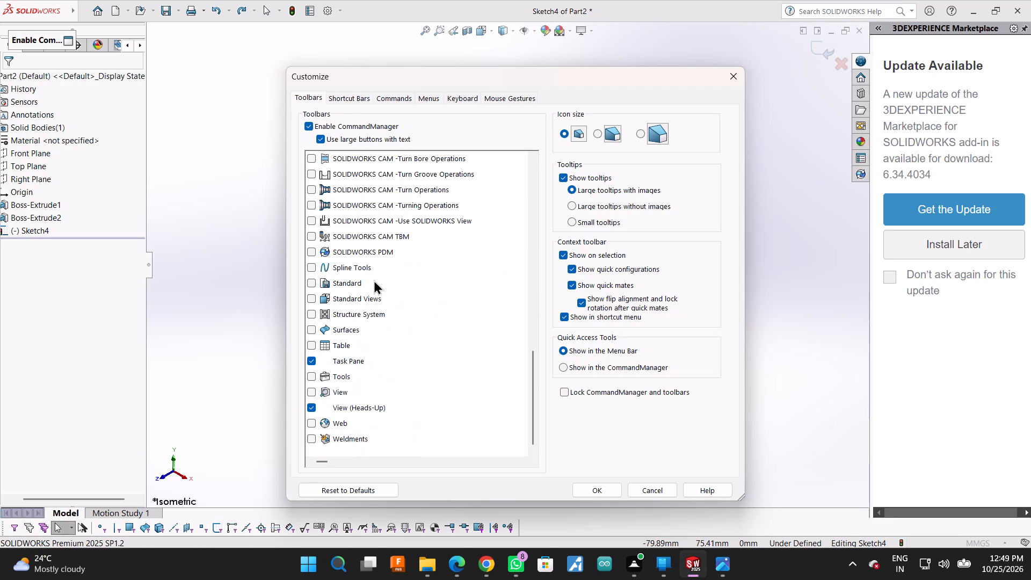
{"action": "left_click", "coordinate": [647, 488]}
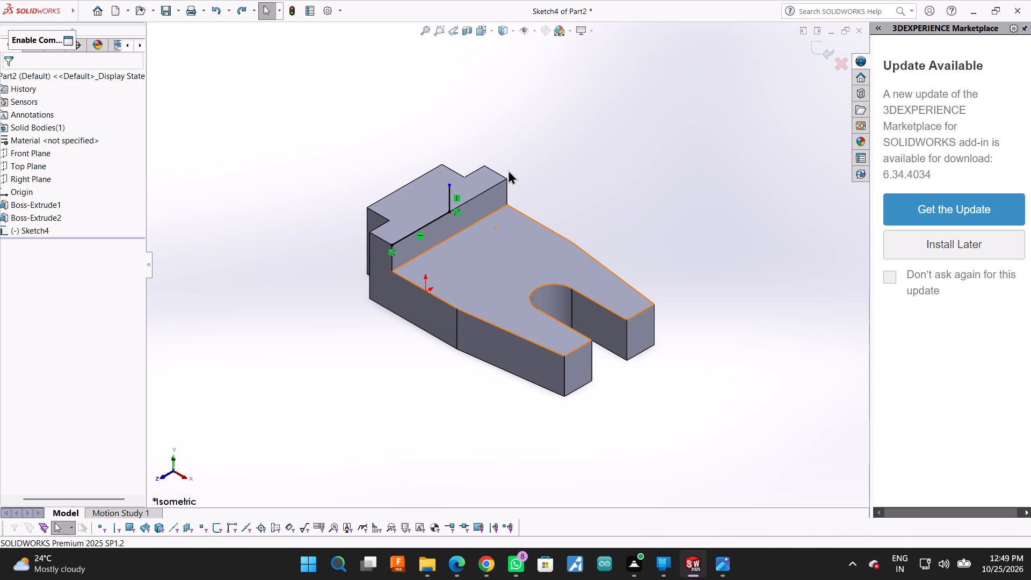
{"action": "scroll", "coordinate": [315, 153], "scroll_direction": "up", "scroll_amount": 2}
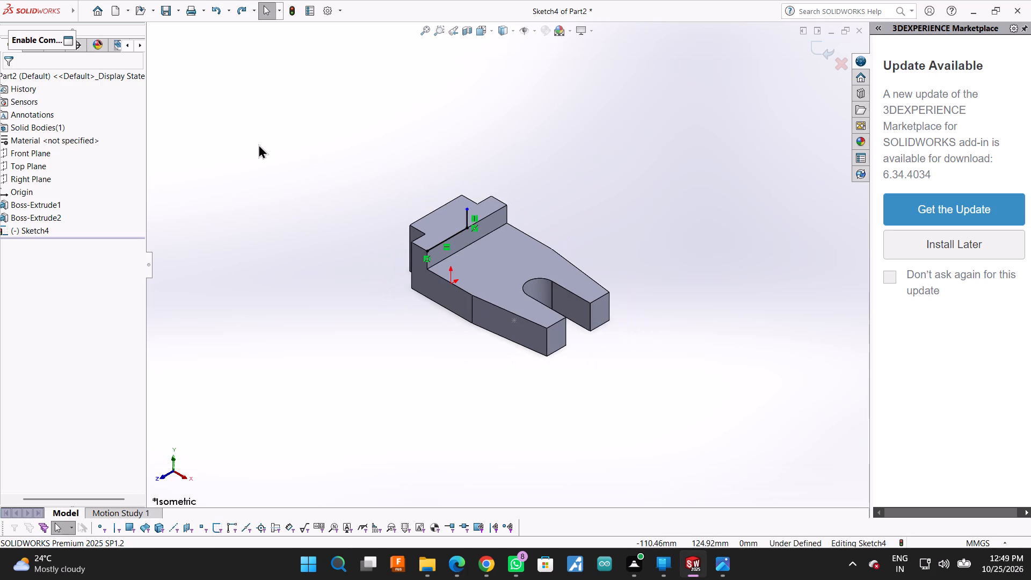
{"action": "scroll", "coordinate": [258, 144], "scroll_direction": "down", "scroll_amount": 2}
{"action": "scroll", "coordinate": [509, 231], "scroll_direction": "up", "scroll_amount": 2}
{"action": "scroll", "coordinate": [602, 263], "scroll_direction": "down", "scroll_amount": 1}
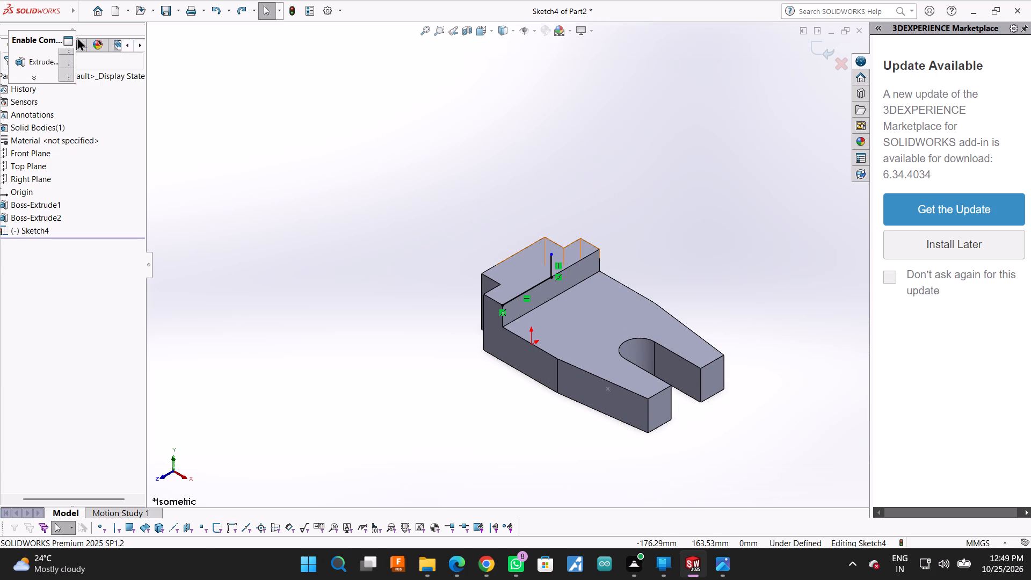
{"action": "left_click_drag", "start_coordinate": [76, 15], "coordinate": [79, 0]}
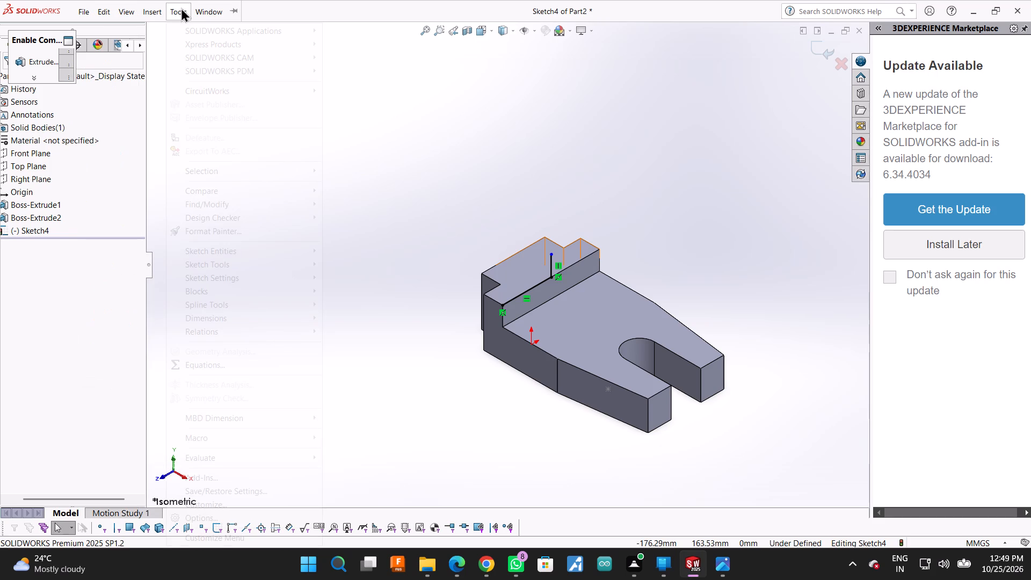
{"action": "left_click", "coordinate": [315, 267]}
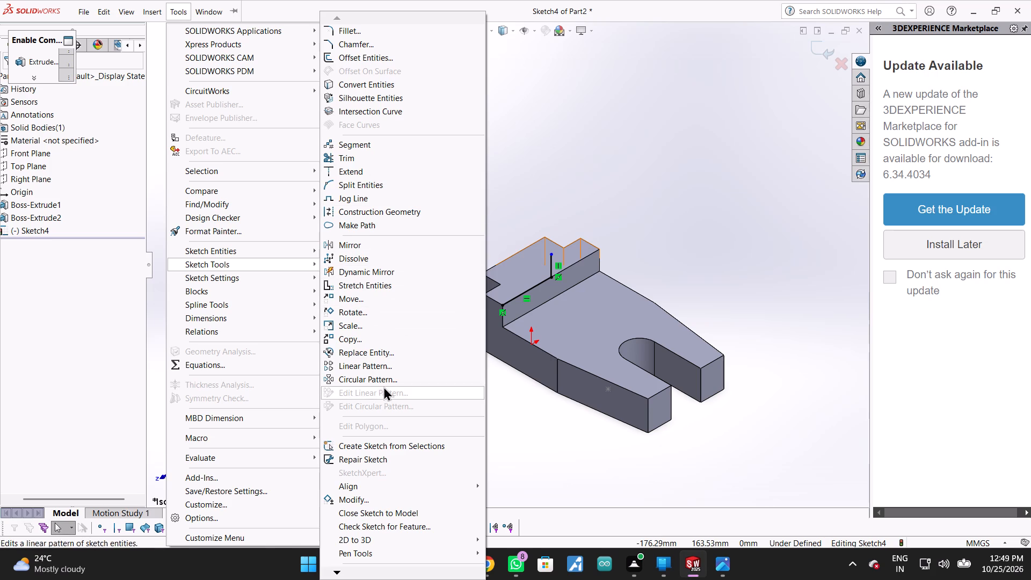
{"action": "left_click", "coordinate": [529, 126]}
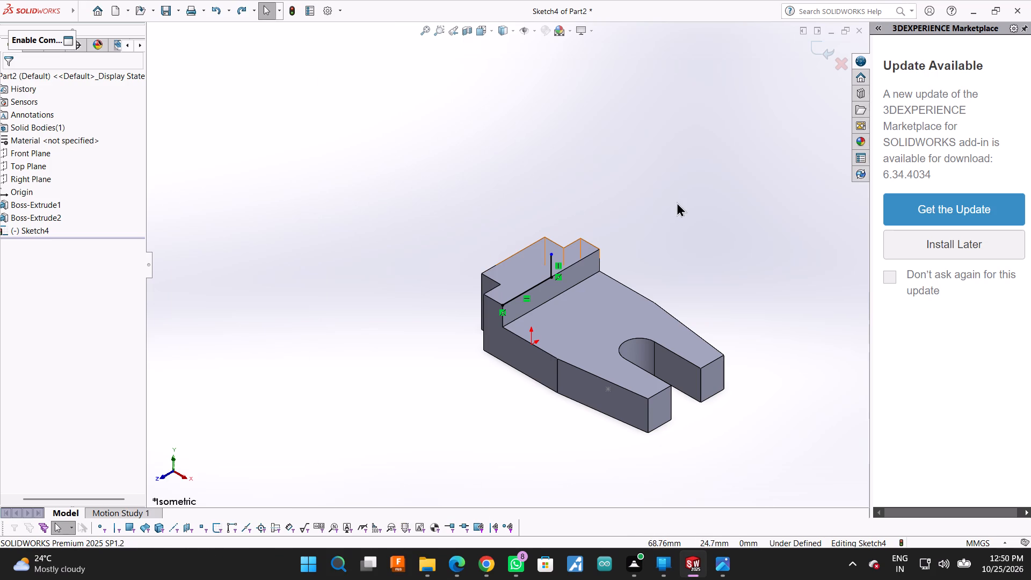
Examine the raised step's front face from an angled view and look through the available sketch settings and sketch tools.
{"action": "scroll", "coordinate": [654, 210], "scroll_direction": "down", "scroll_amount": 1}
{"action": "middle_click_drag", "start_coordinate": [626, 219], "coordinate": [612, 223]}
{"action": "middle_click_drag", "start_coordinate": [620, 263], "coordinate": [587, 278]}
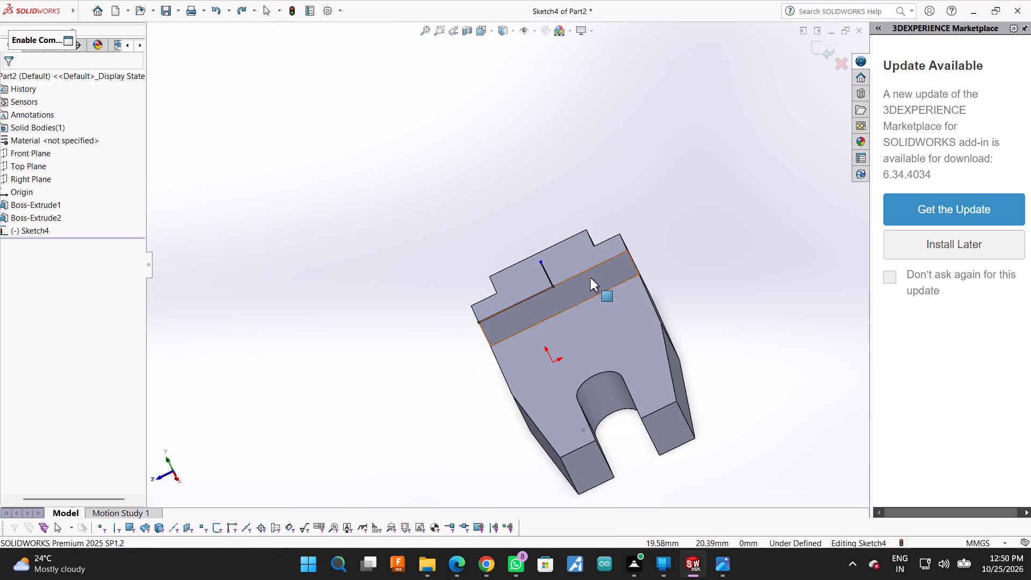
{"action": "scroll", "coordinate": [591, 281], "scroll_direction": "down", "scroll_amount": 2}
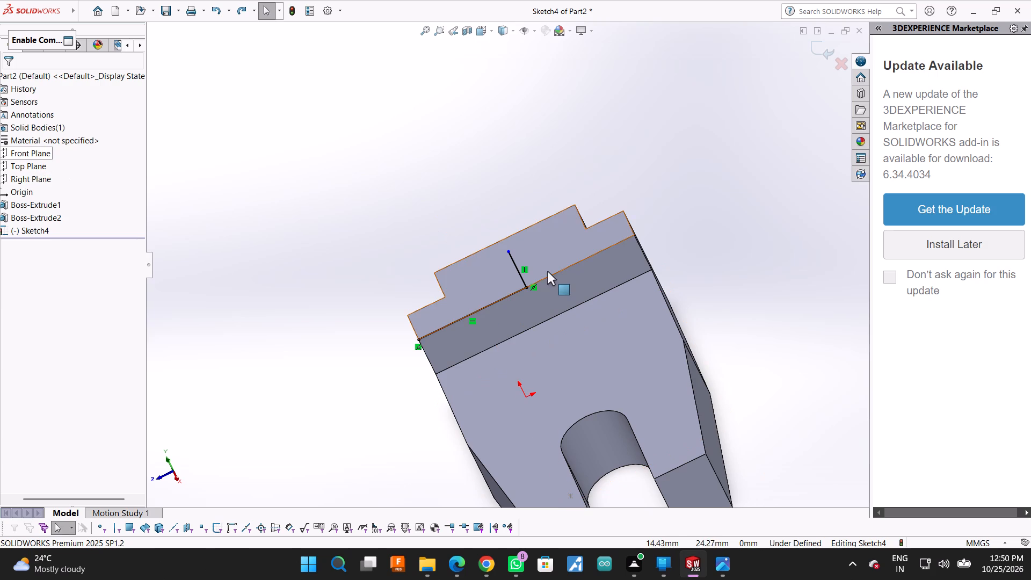
{"action": "left_click", "coordinate": [561, 290]}
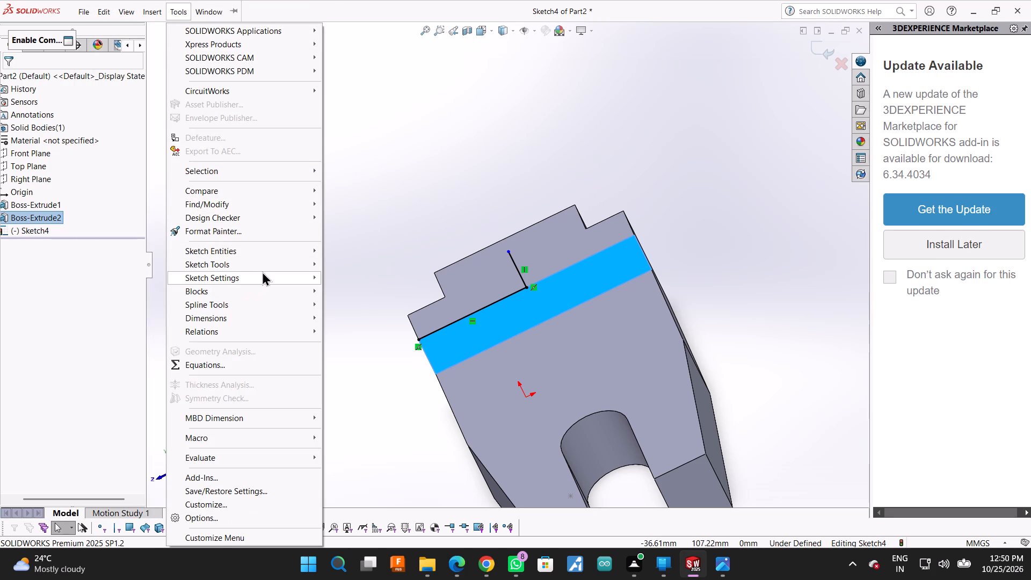
{"action": "left_click", "coordinate": [312, 275]}
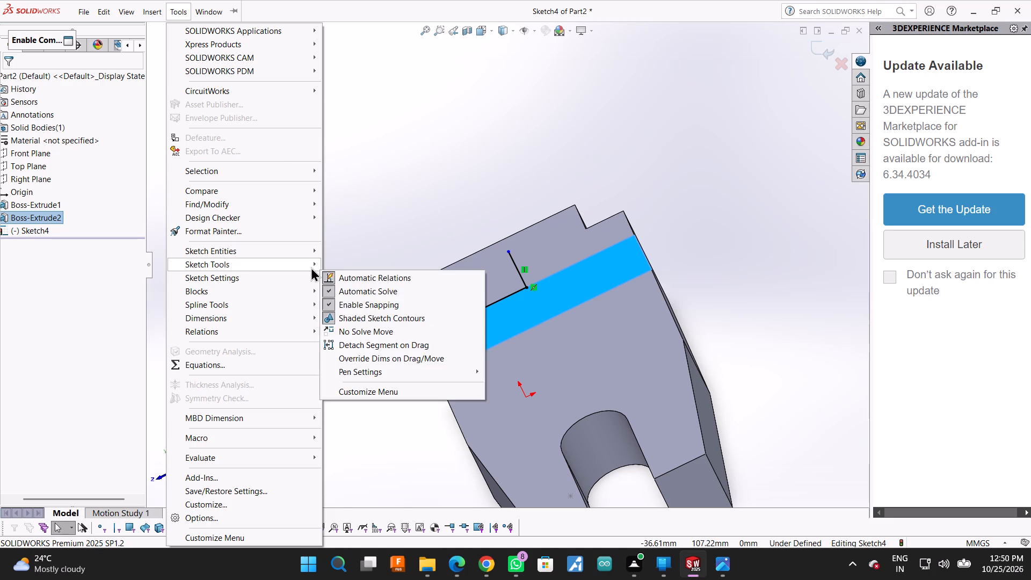
{"action": "left_click", "coordinate": [311, 267]}
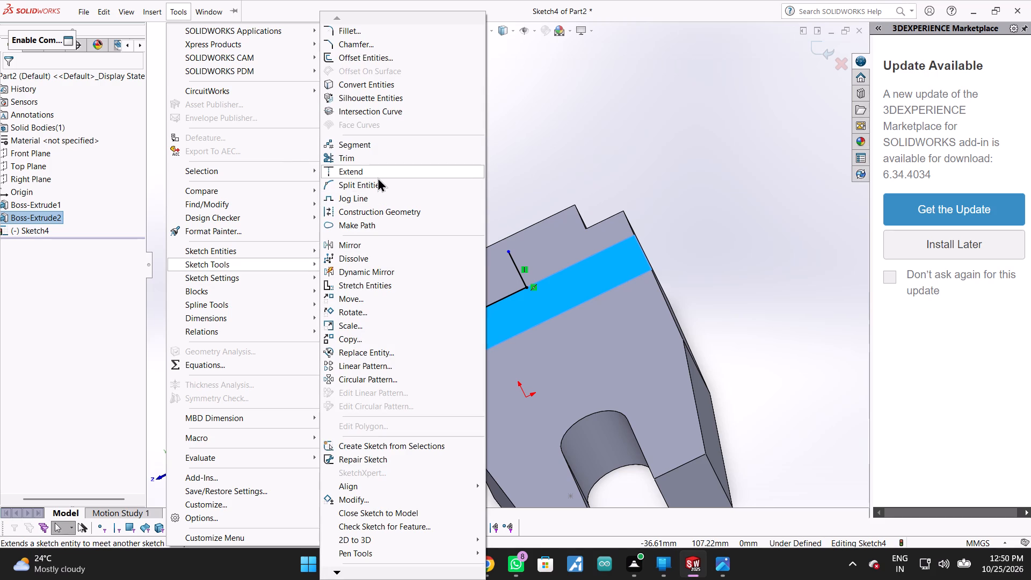
{"action": "scroll", "coordinate": [388, 260], "scroll_direction": "down", "scroll_amount": 1}
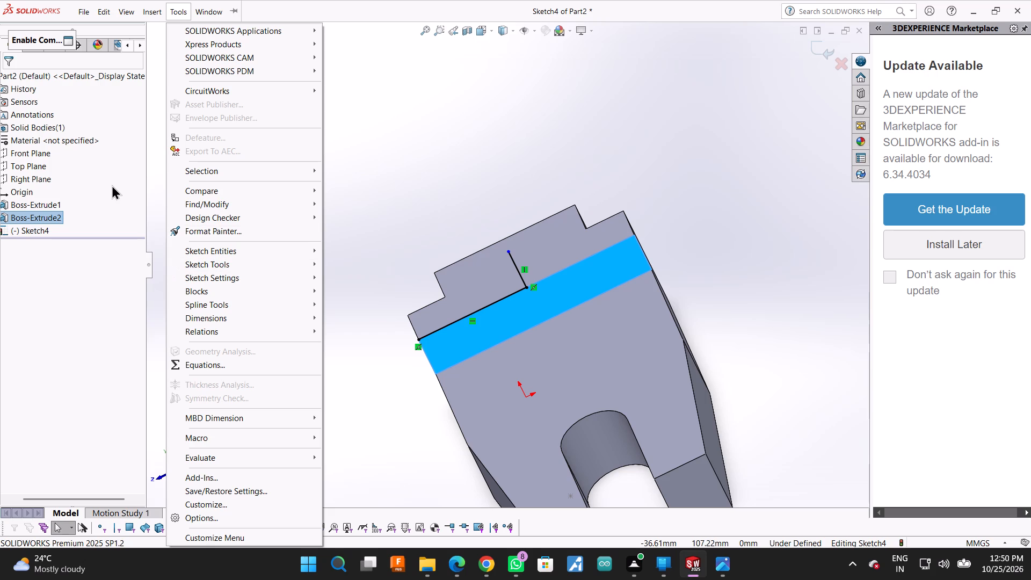
{"action": "left_click", "coordinate": [409, 182]}
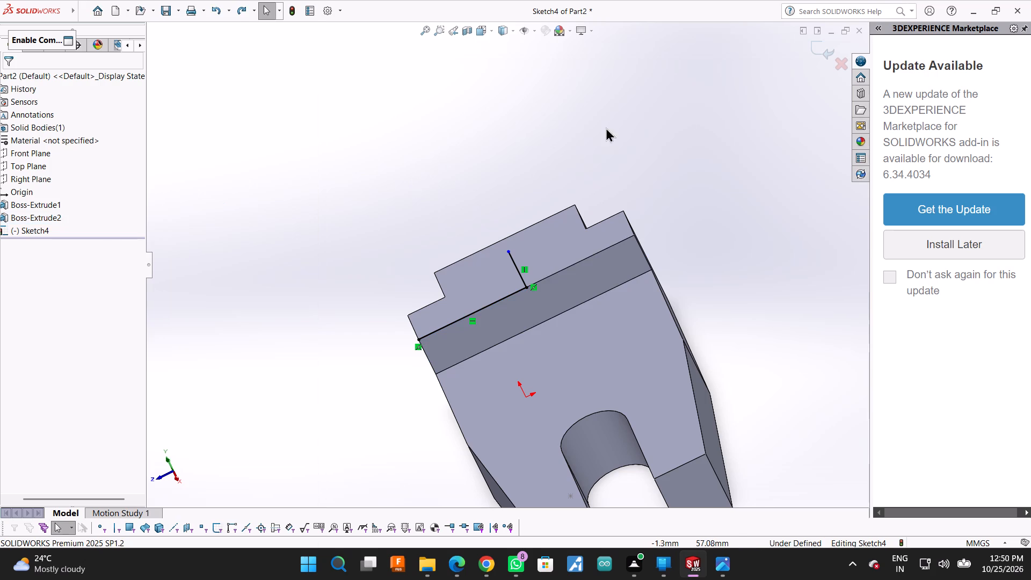
{"action": "scroll", "coordinate": [681, 113], "scroll_direction": "up", "scroll_amount": 2}
{"action": "scroll", "coordinate": [643, 157], "scroll_direction": "down", "scroll_amount": 2}
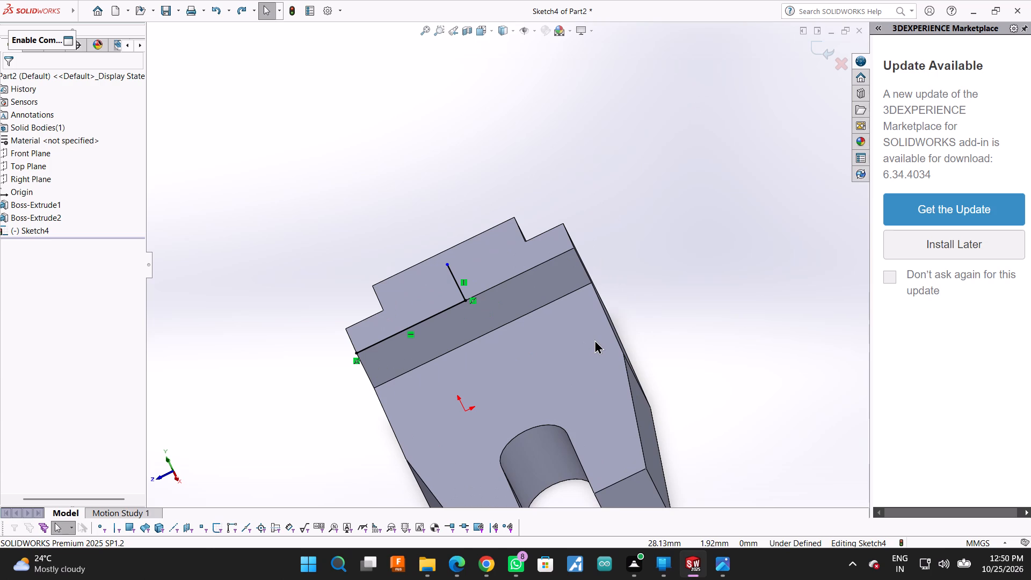
Undo the modelling operations in Part2 back through Sketch4, Boss-Extrude2, Sketch3 and Boss-Extrude1, until Sketch2 is open for editing.
{"action": "key", "text": "ctrl+z"}
{"action": "key", "text": "ctrl+z"}
{"action": "key", "text": "ctrl+z"}
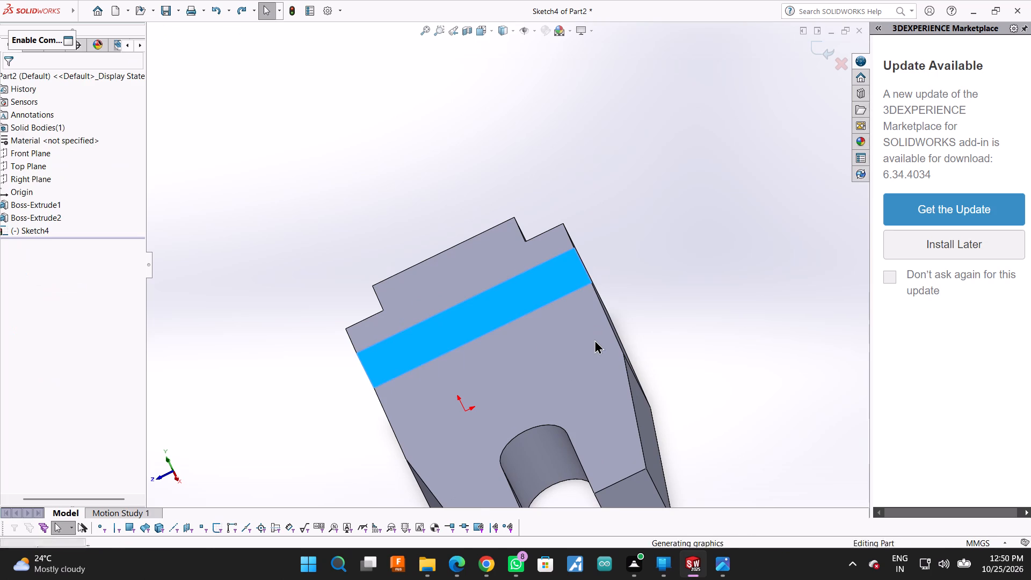
{"action": "key", "text": "ctrl+z"}
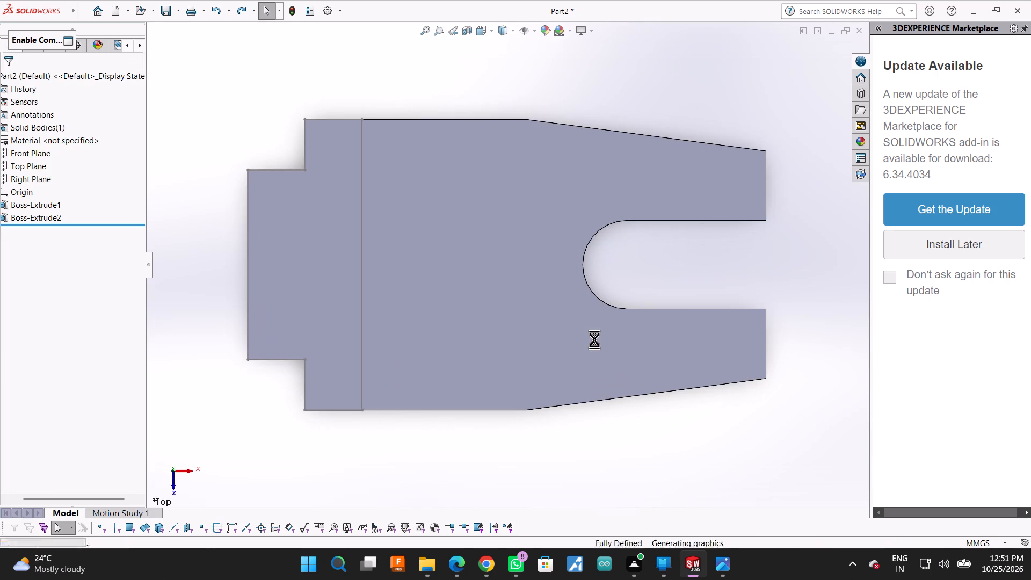
{"action": "key", "text": "ctrl+z"}
{"action": "key", "text": "ctrl+z"}
{"action": "key", "text": "ctrl+z"}
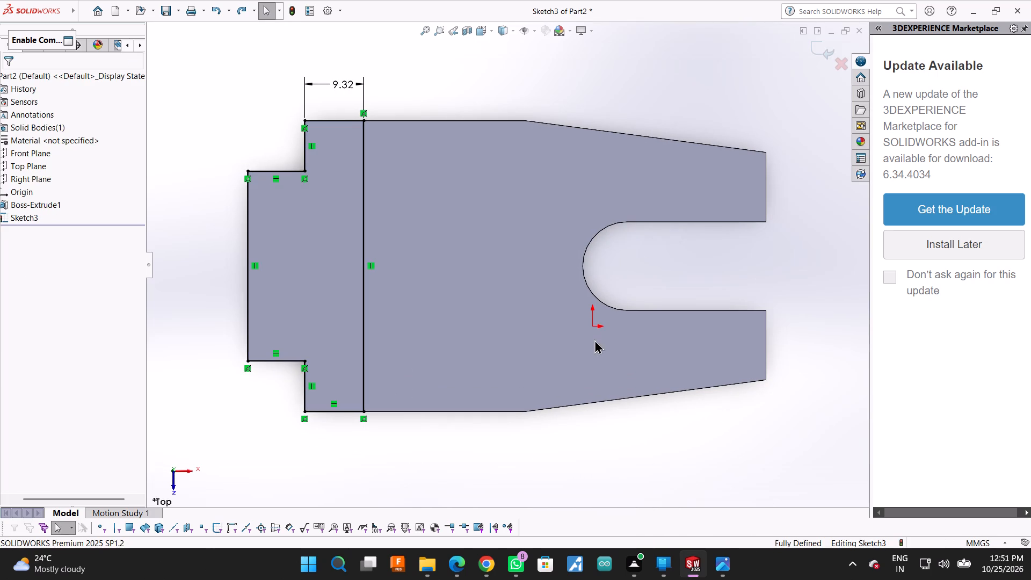
{"action": "key", "text": "ctrl+z"}
{"action": "key", "text": "ctrl+z"}
{"action": "key", "text": "ctrl+z"}
{"action": "key", "text": "ctrl+z"}
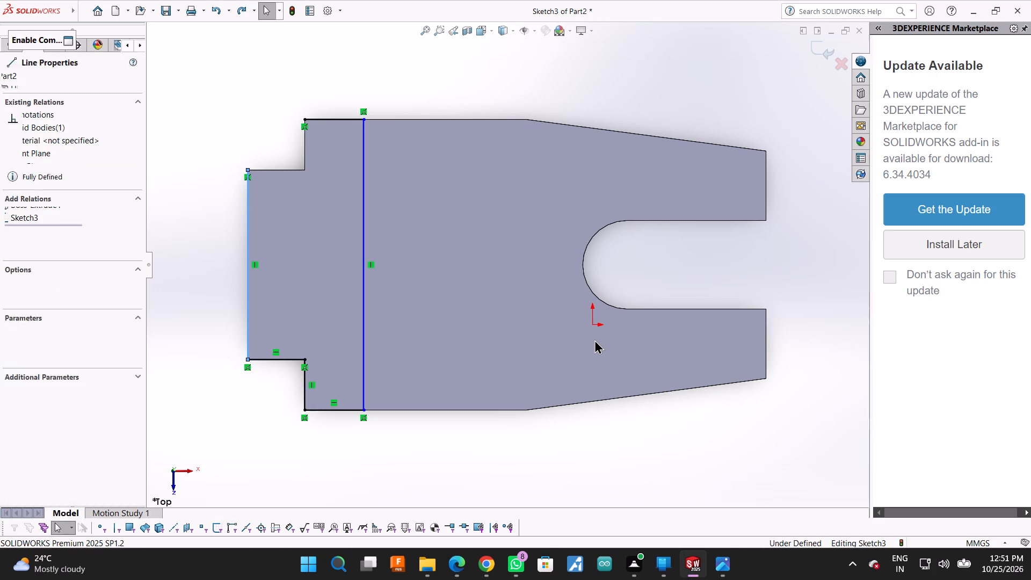
{"action": "key", "text": "ctrl+z"}
{"action": "key", "text": "ctrl+z"}
{"action": "key", "text": "ctrl+z"}
{"action": "key", "text": "ctrl+z"}
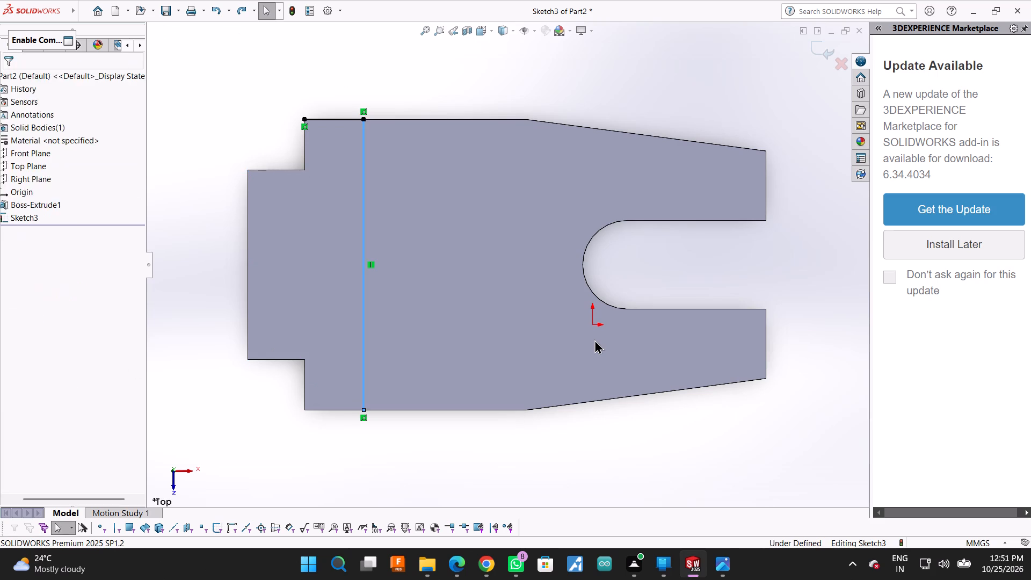
{"action": "key", "text": "ctrl+z"}
{"action": "key", "text": "ctrl+z"}
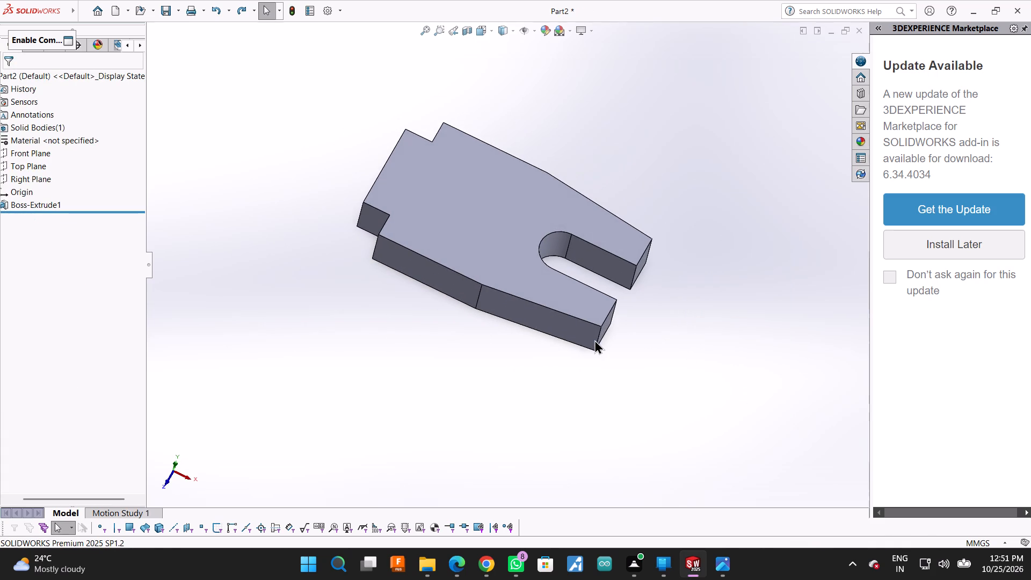
{"action": "key", "text": "ctrl+z"}
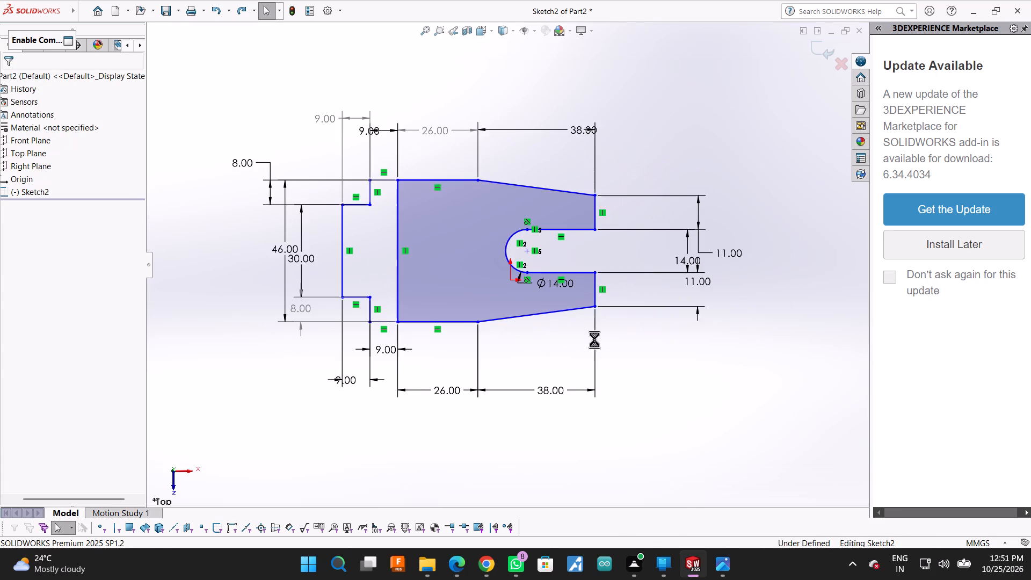
Select the complete Sketch2 base profile with all its dimensions and copy it.
{"action": "left_click_drag", "start_coordinate": [177, 53], "coordinate": [836, 503]}
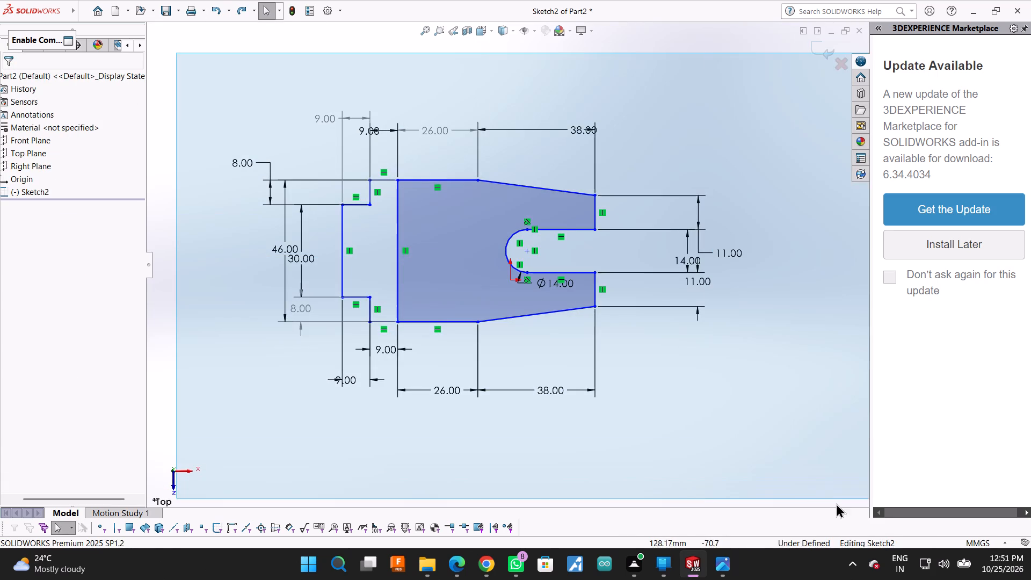
{"action": "left_click_drag", "start_coordinate": [836, 503], "coordinate": [776, 495]}
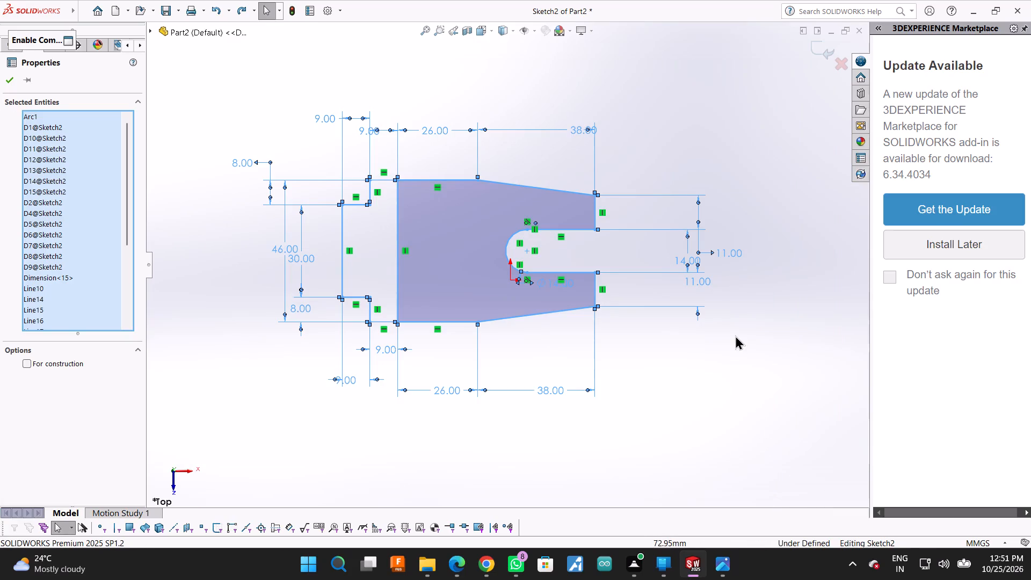
{"action": "key", "text": "ctrl+c"}
{"action": "key", "text": "ctrl+c"}
{"action": "key", "text": "ctrl+c"}
Create a new part document for the copied profile.
{"action": "key", "text": "ctrl+super+n"}
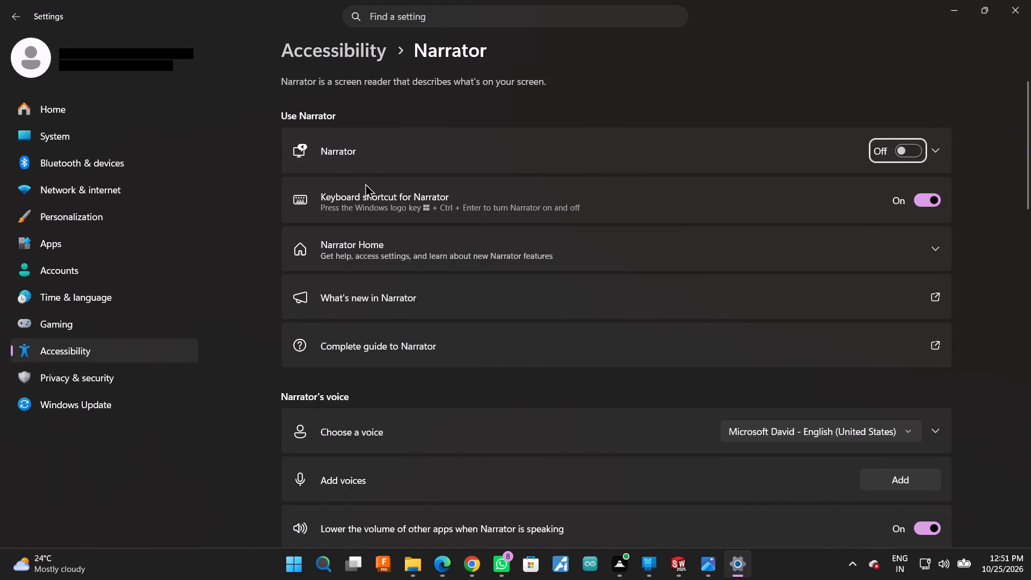
{"action": "key", "text": "alt+Tab"}
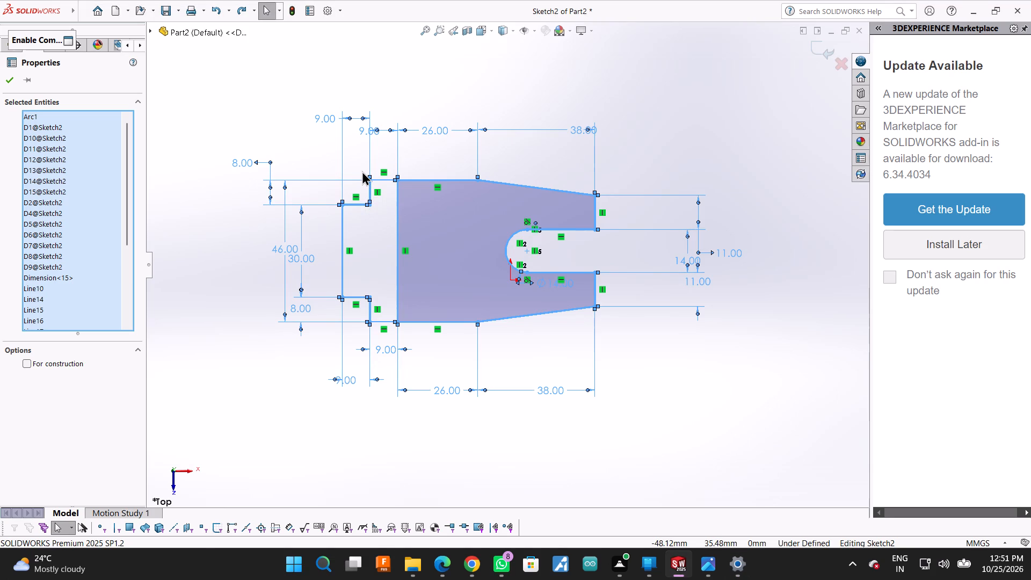
{"action": "key", "text": "ctrl+n"}
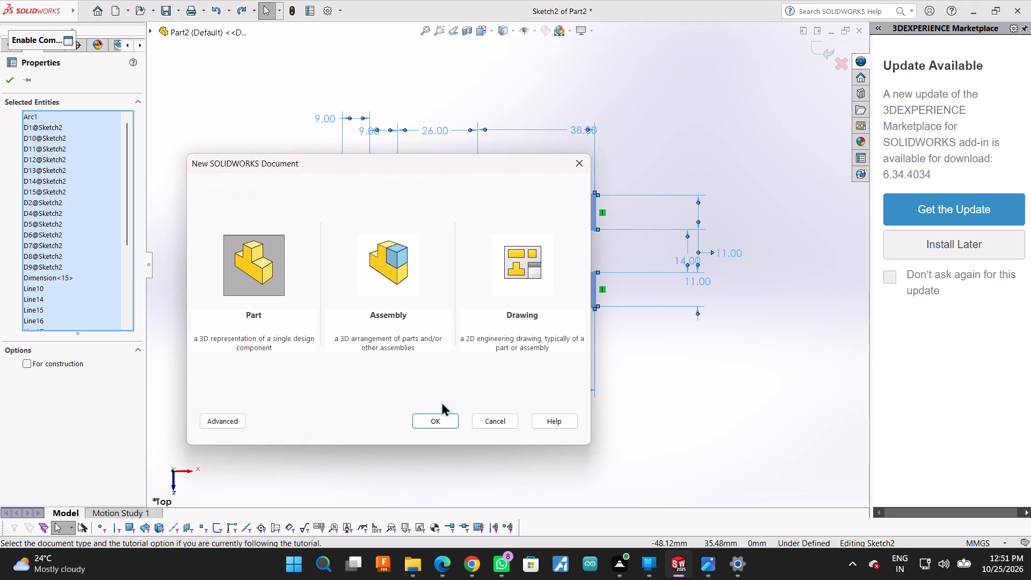
{"action": "left_click", "coordinate": [438, 417]}
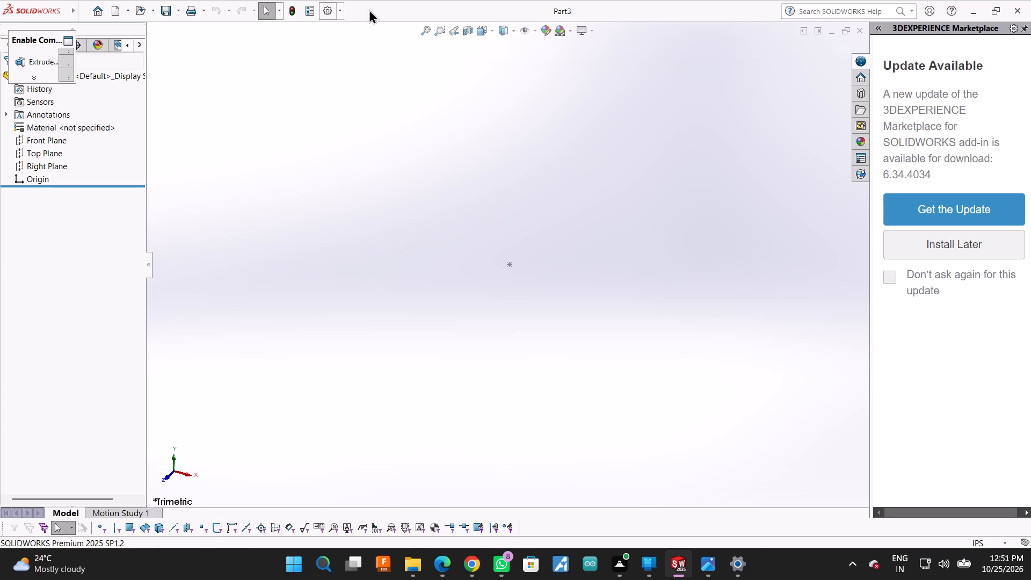
Paste the copied slotted base profile into the new part.
{"action": "left_click", "coordinate": [398, 6]}
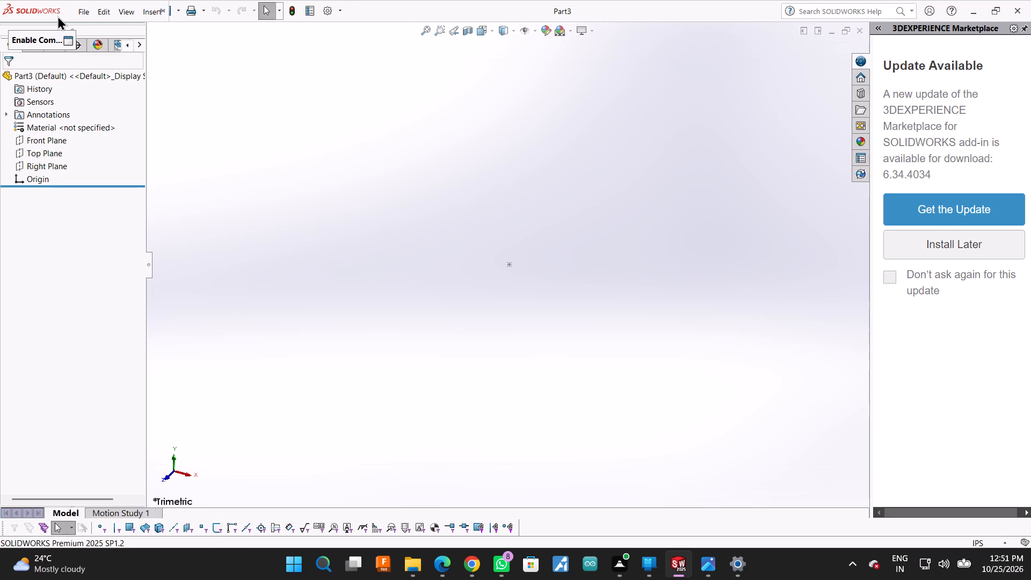
{"action": "left_click", "coordinate": [343, 11]}
{"action": "left_click", "coordinate": [406, 206]}
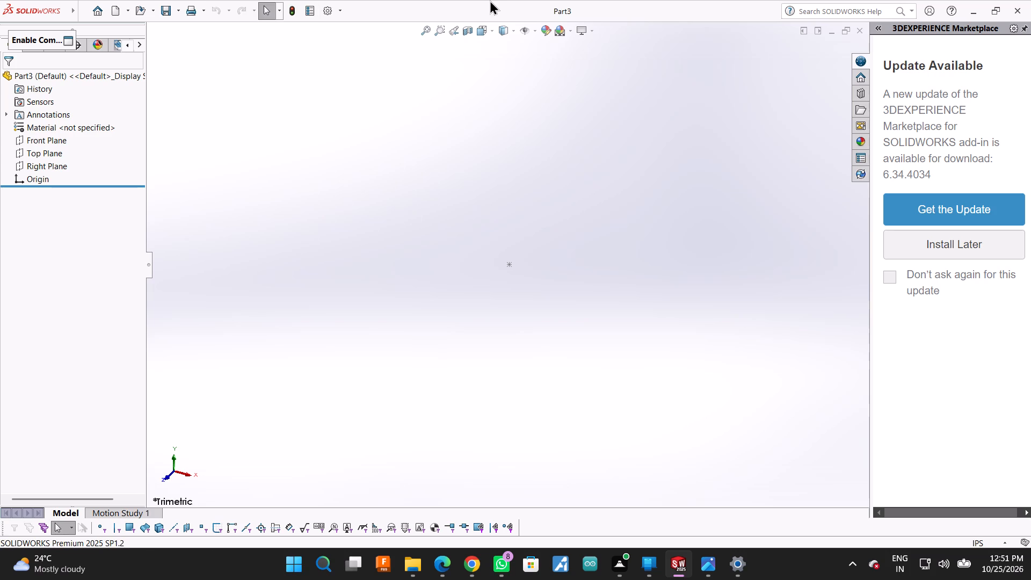
{"action": "left_click", "coordinate": [539, 11]}
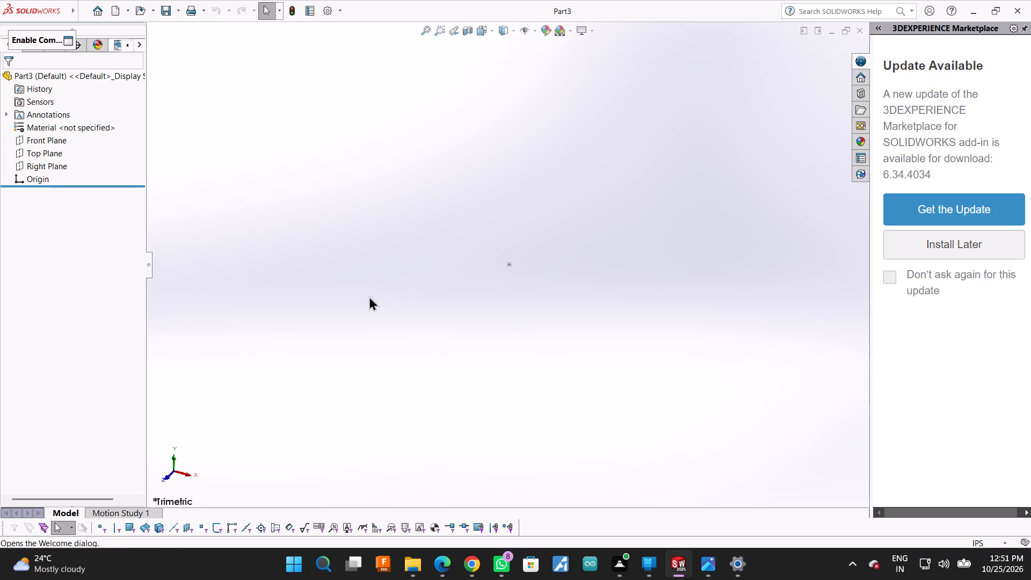
{"action": "key", "text": "ctrl+v"}
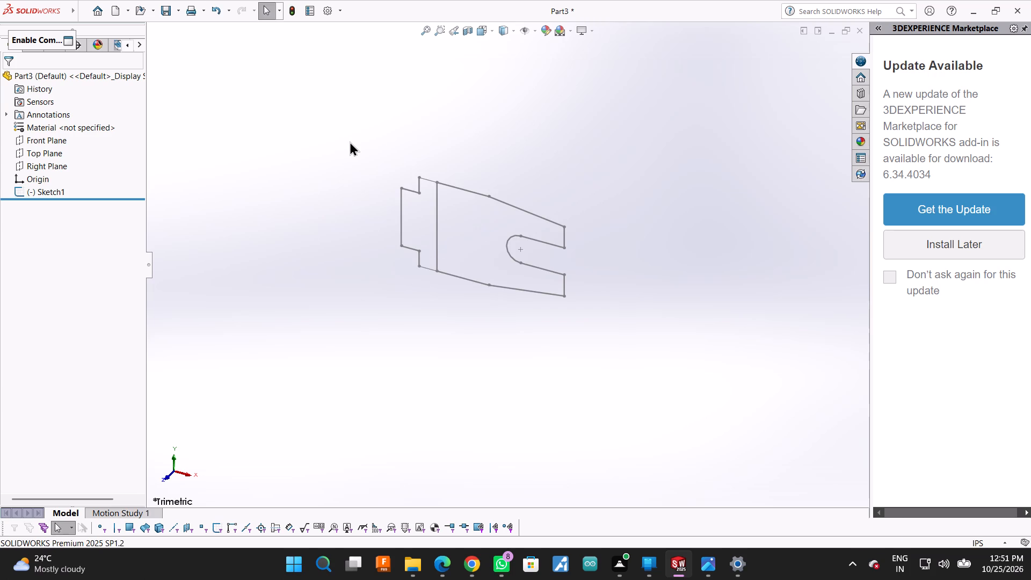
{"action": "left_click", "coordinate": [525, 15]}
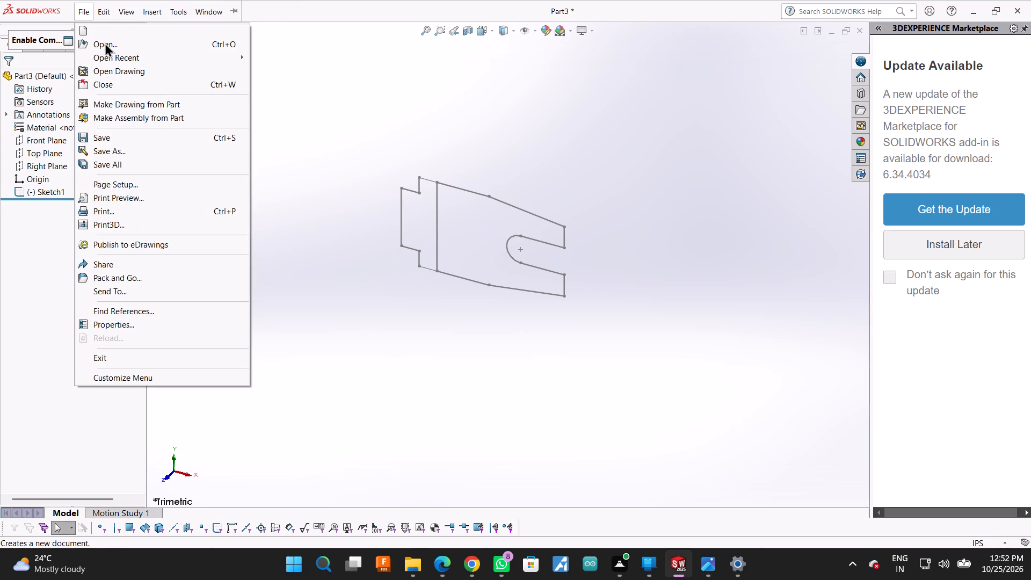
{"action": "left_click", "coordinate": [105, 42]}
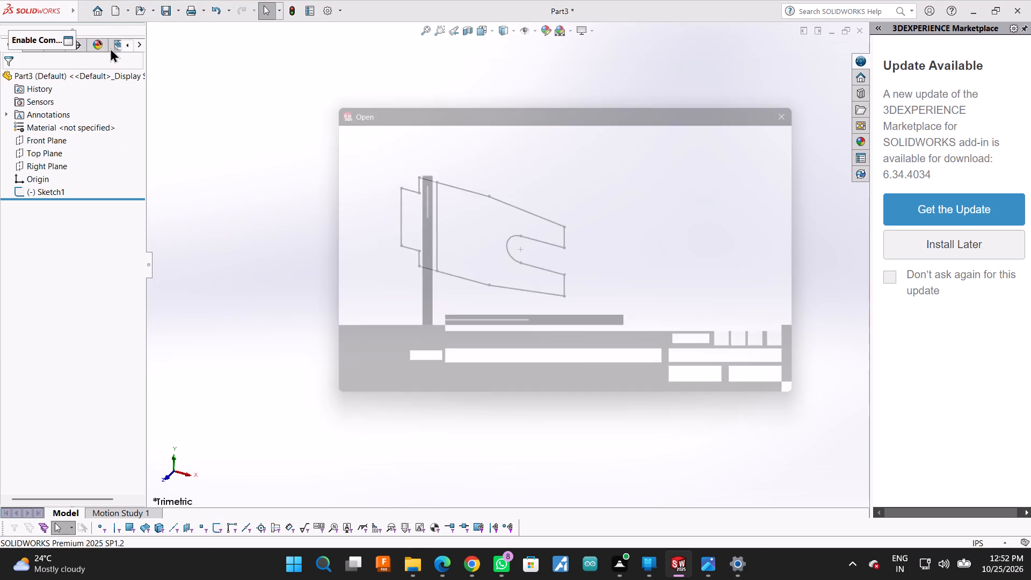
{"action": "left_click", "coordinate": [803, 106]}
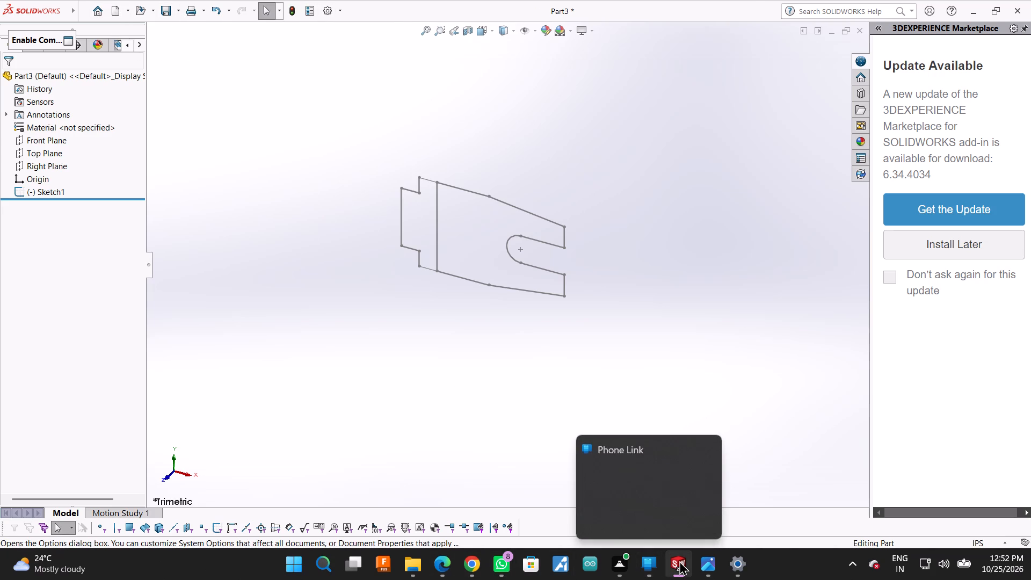
Switch to Part2 and redo the undone operations through Boss-Extrude1 until Sketch3 is open for editing.
{"action": "left_click", "coordinate": [645, 502]}
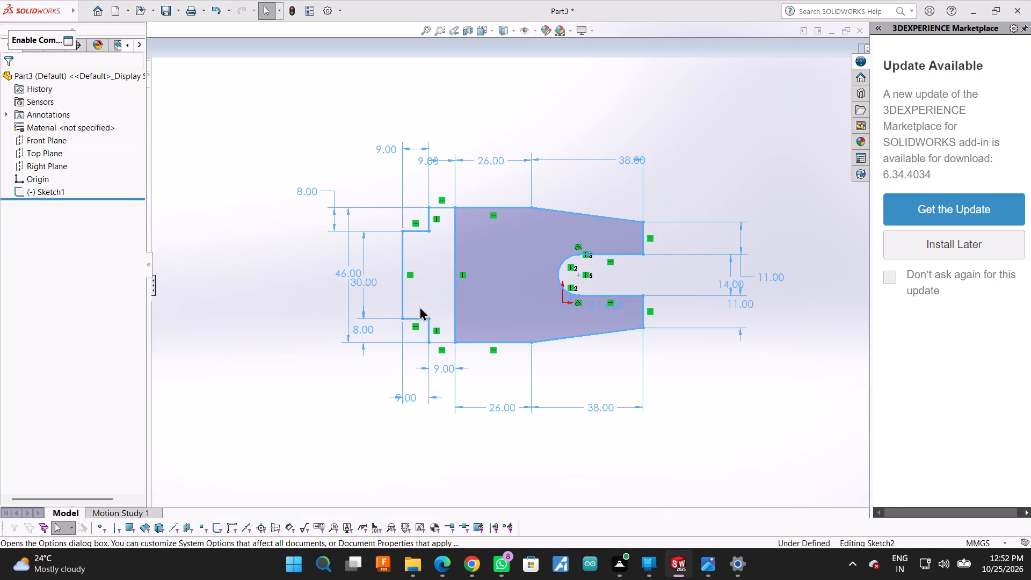
{"action": "left_click", "coordinate": [280, 146]}
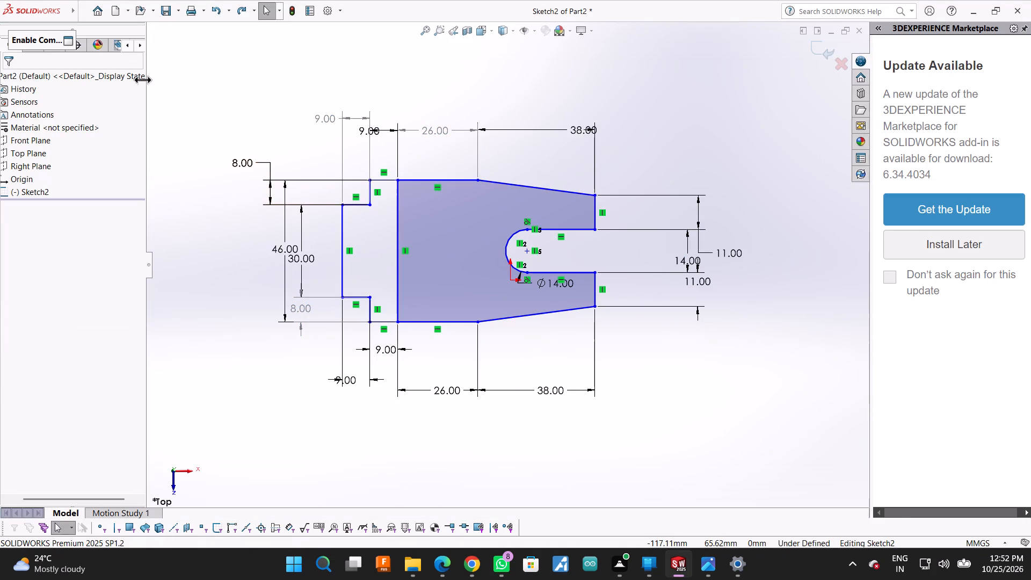
{"action": "left_click", "coordinate": [236, 13]}
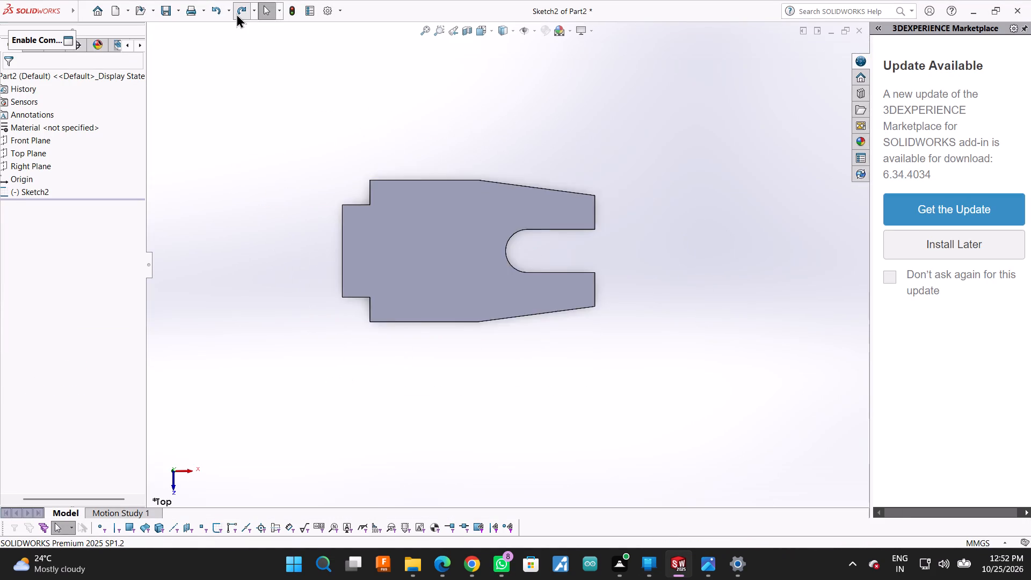
{"action": "left_click", "coordinate": [236, 13]}
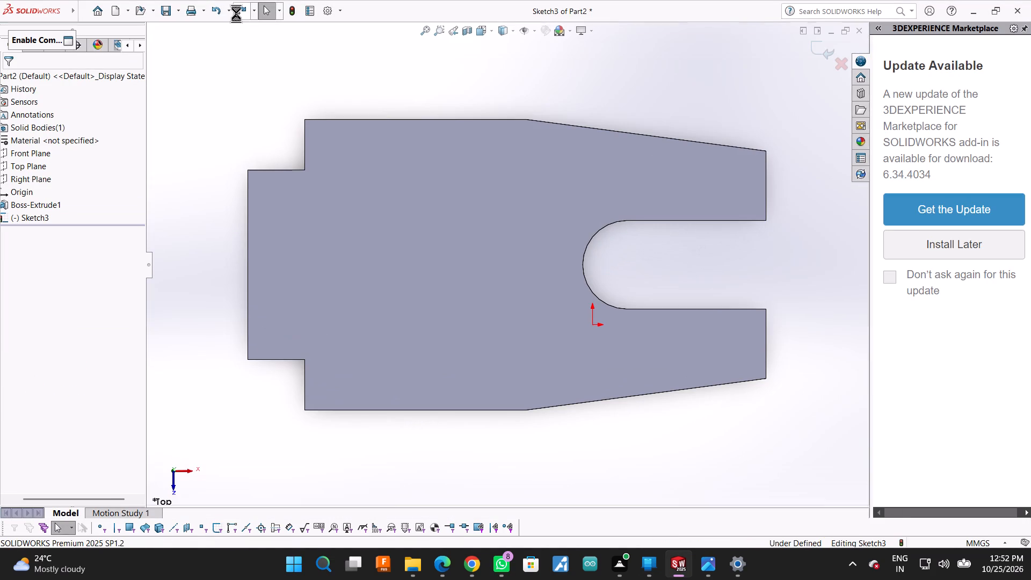
Redo the stepped Sketch3 profile with its 9 mm dimensions and Boss-Extrude2, until Sketch4 is open for editing.
{"action": "left_click", "coordinate": [236, 13]}
{"action": "triple_click", "coordinate": [236, 13]}
{"action": "triple_click", "coordinate": [236, 13]}
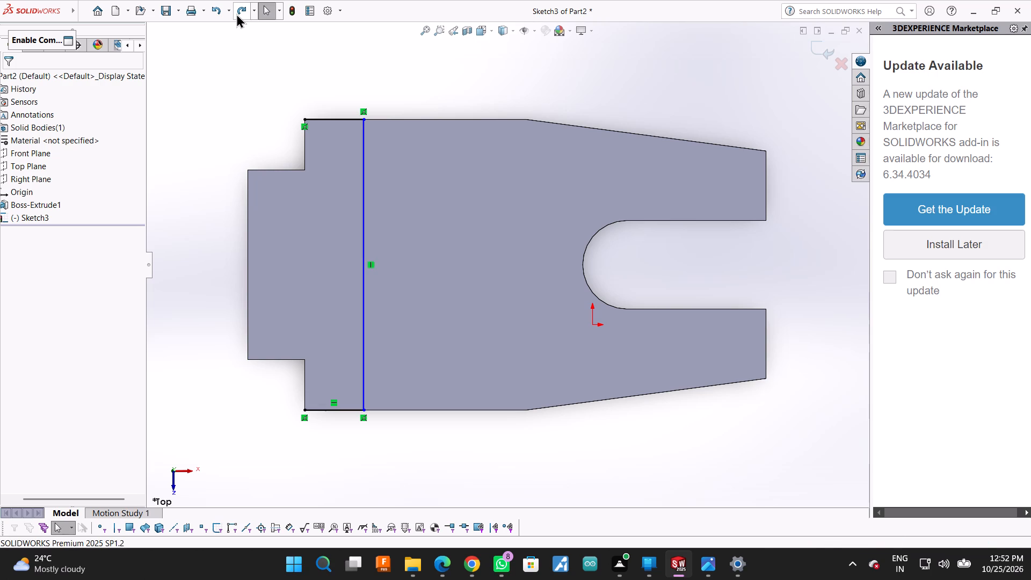
{"action": "triple_click", "coordinate": [236, 13]}
{"action": "triple_click", "coordinate": [236, 13]}
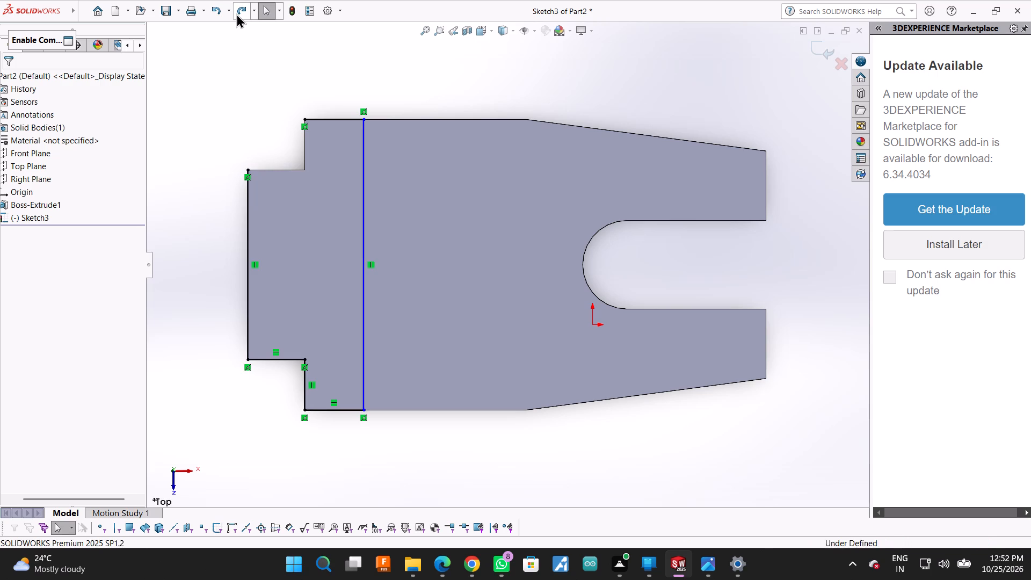
{"action": "left_click", "coordinate": [236, 13]}
{"action": "left_click", "coordinate": [236, 13]}
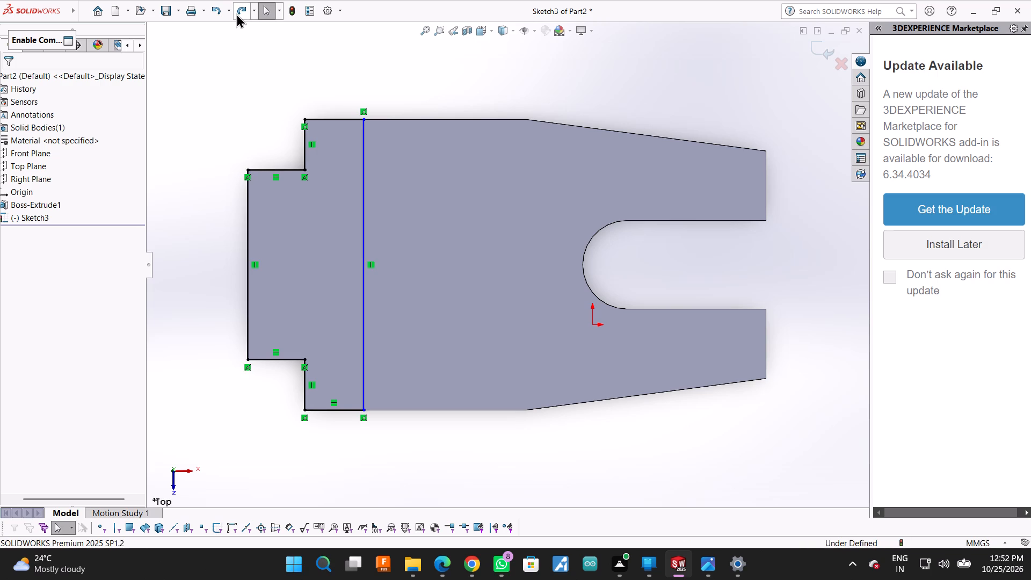
{"action": "left_click", "coordinate": [236, 13]}
{"action": "double_click", "coordinate": [236, 13]}
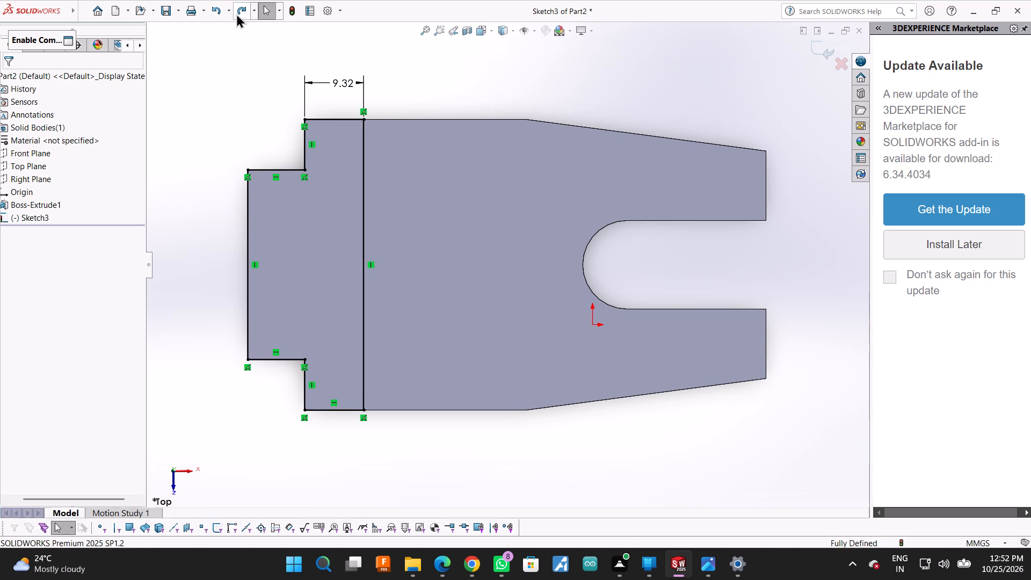
{"action": "double_click", "coordinate": [236, 13]}
{"action": "left_click", "coordinate": [241, 4]}
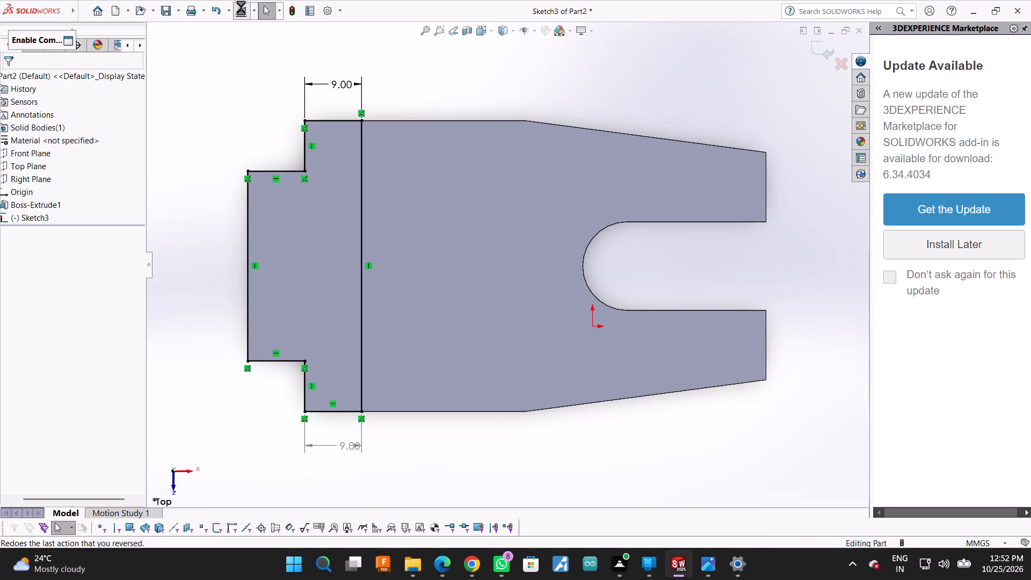
{"action": "triple_click", "coordinate": [241, 8]}
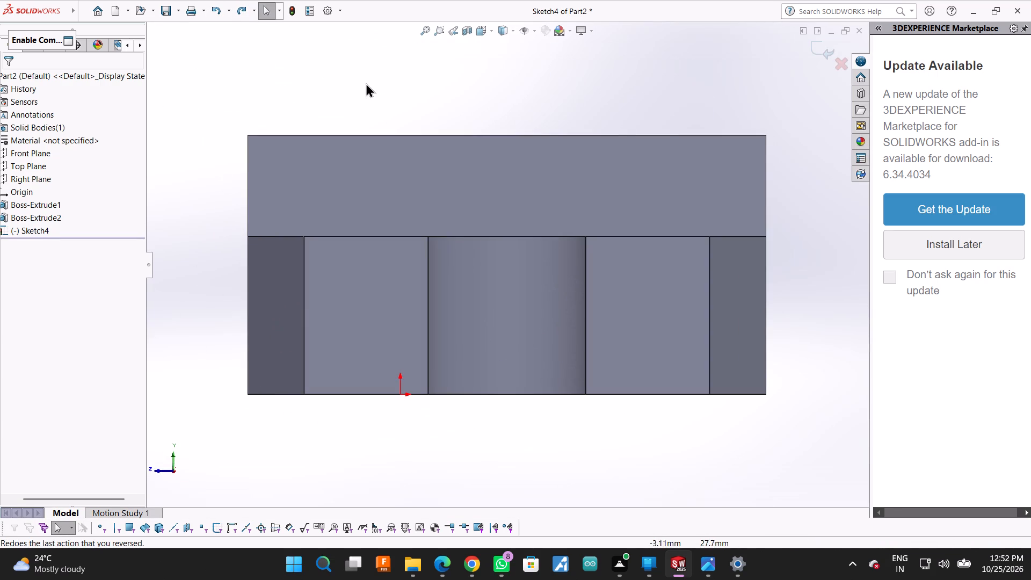
Redo the Sketch4 lines: one along half the upright block's top edge, the vertical line from its midpoint and the short upper horizontal line.
{"action": "middle_click", "coordinate": [366, 83]}
{"action": "middle_click_drag", "start_coordinate": [366, 83], "coordinate": [374, 115]}
{"action": "middle_click", "coordinate": [387, 158]}
{"action": "left_click", "coordinate": [241, 13]}
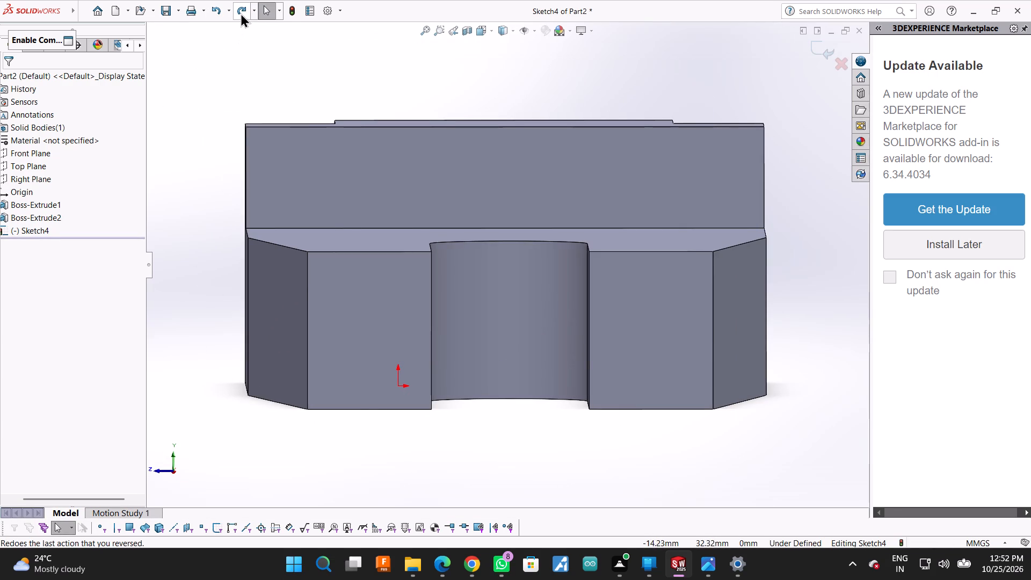
{"action": "left_click", "coordinate": [241, 13]}
{"action": "left_click", "coordinate": [241, 13]}
{"action": "scroll", "coordinate": [354, 239], "scroll_direction": "up", "scroll_amount": 1}
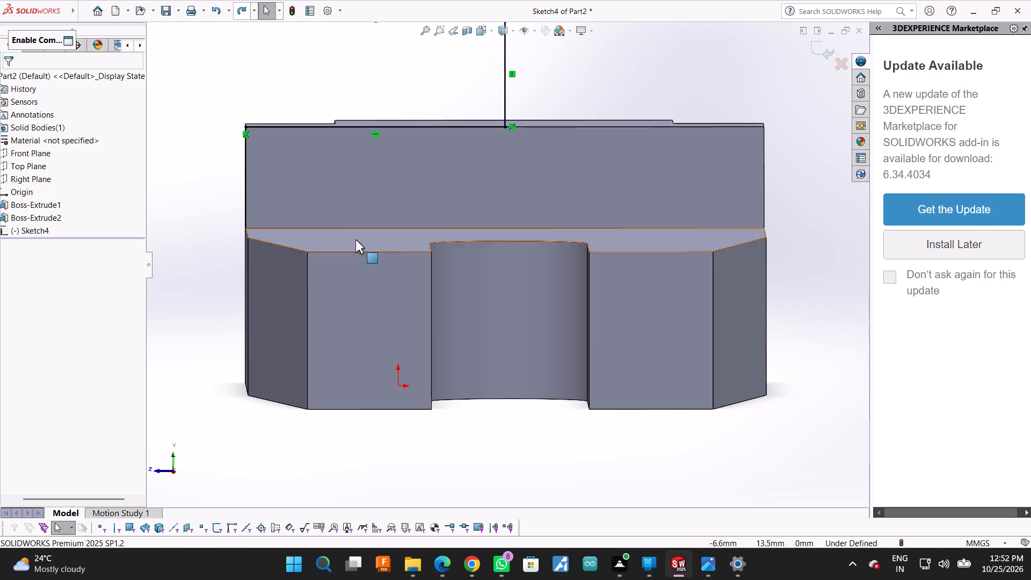
{"action": "scroll", "coordinate": [355, 240], "scroll_direction": "up", "scroll_amount": 1}
{"action": "left_click", "coordinate": [222, 97]}
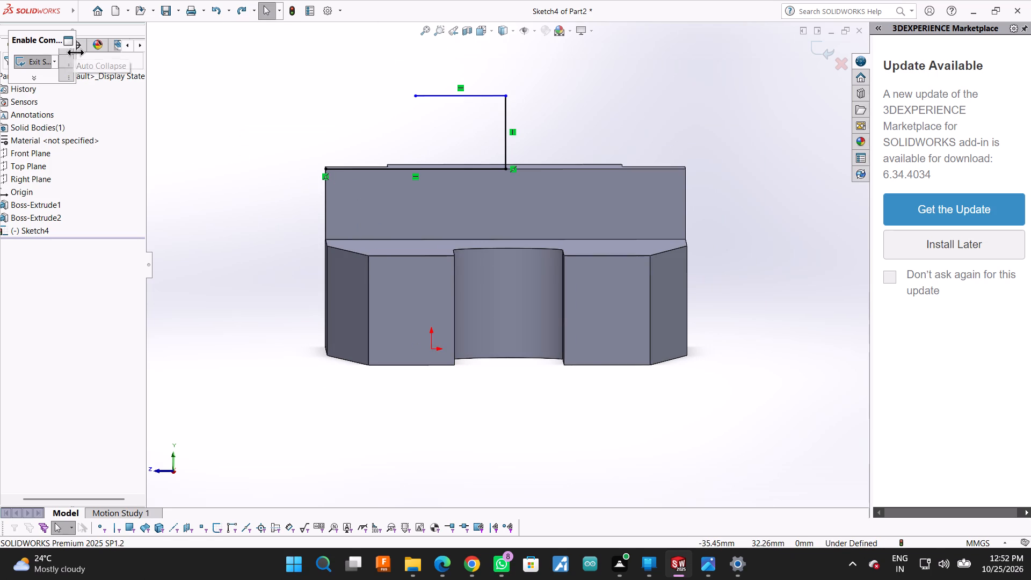
Dock the floating CommandManager back in its place above the graphics area.
{"action": "left_click_drag", "start_coordinate": [66, 58], "coordinate": [189, 0]}
{"action": "left_click_drag", "start_coordinate": [49, 39], "coordinate": [191, 0]}
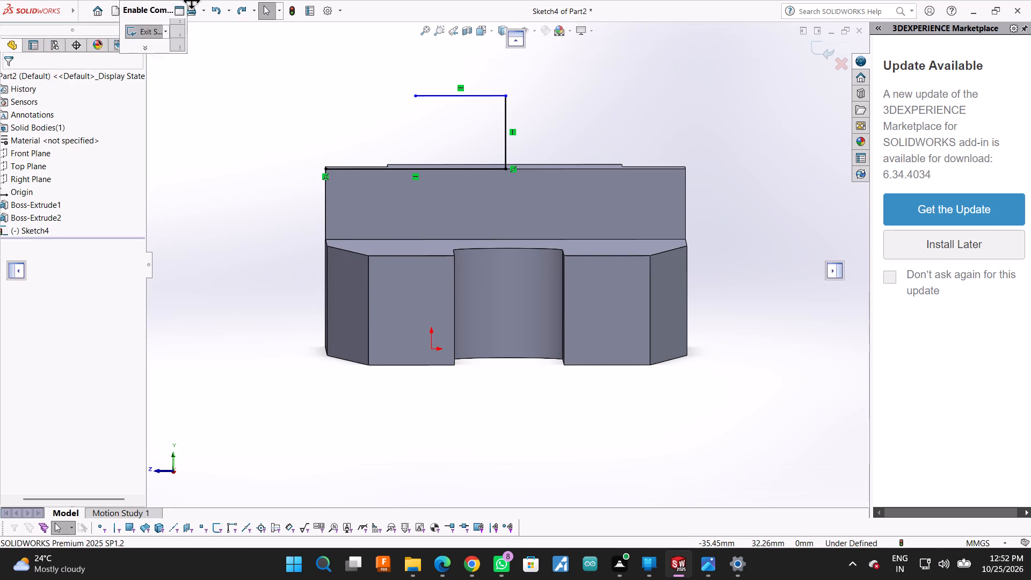
{"action": "left_click_drag", "start_coordinate": [191, 0], "coordinate": [217, 33]}
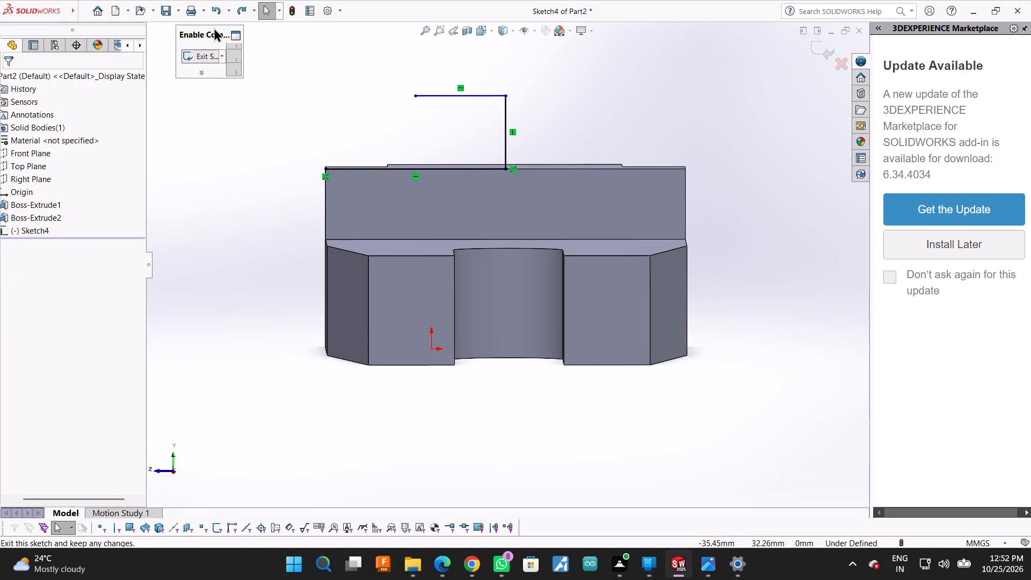
{"action": "left_click_drag", "start_coordinate": [212, 33], "coordinate": [201, 50]}
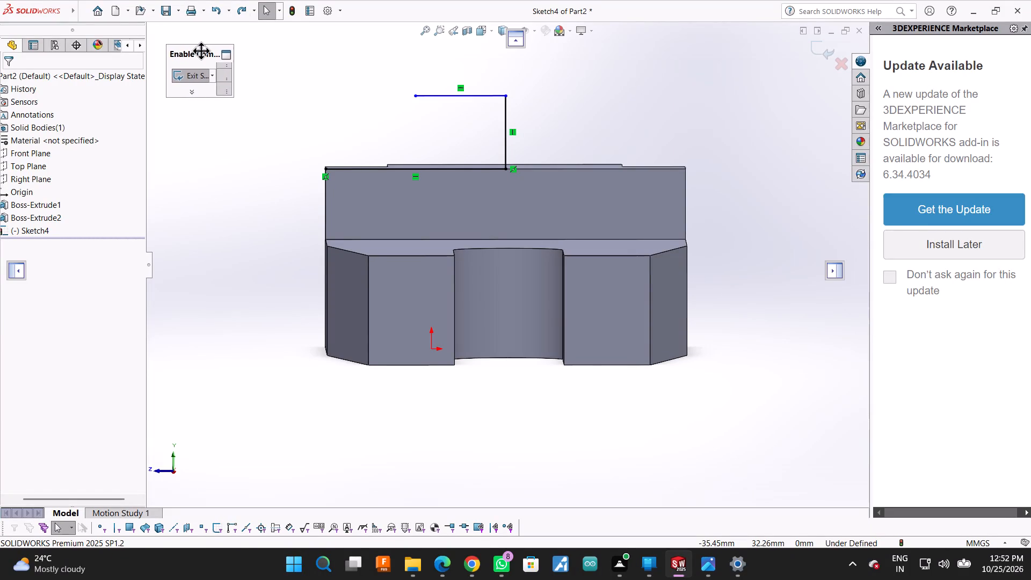
{"action": "left_click_drag", "start_coordinate": [201, 50], "coordinate": [200, 50]}
{"action": "left_click_drag", "start_coordinate": [200, 50], "coordinate": [207, 37]}
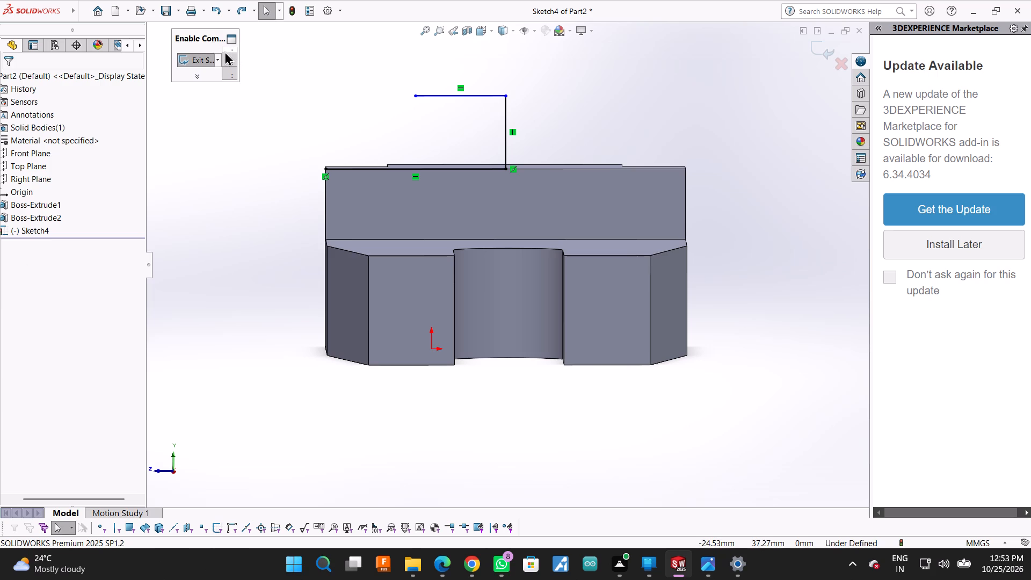
{"action": "left_click", "coordinate": [211, 38]}
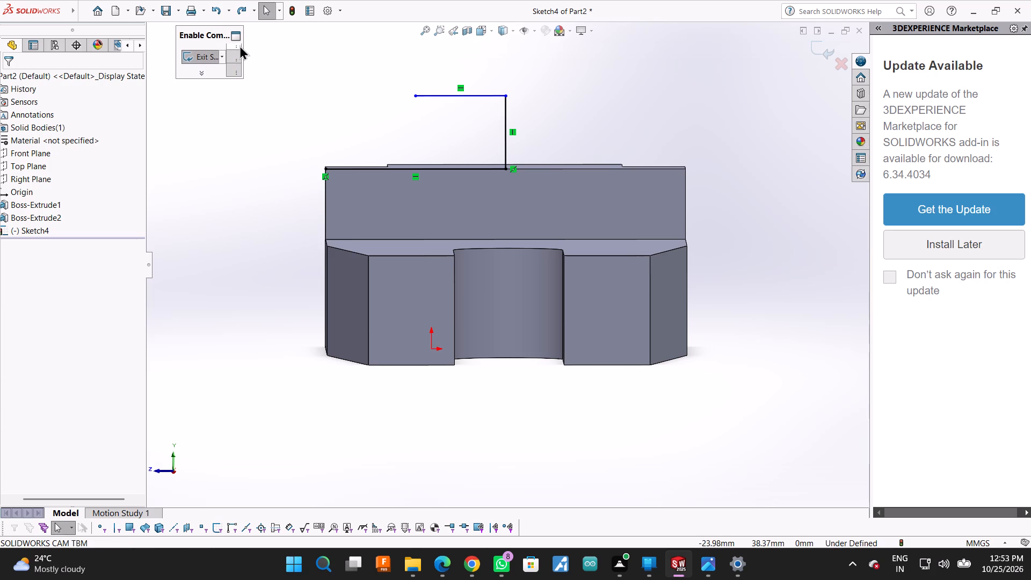
{"action": "left_click_drag", "start_coordinate": [242, 44], "coordinate": [856, 39]}
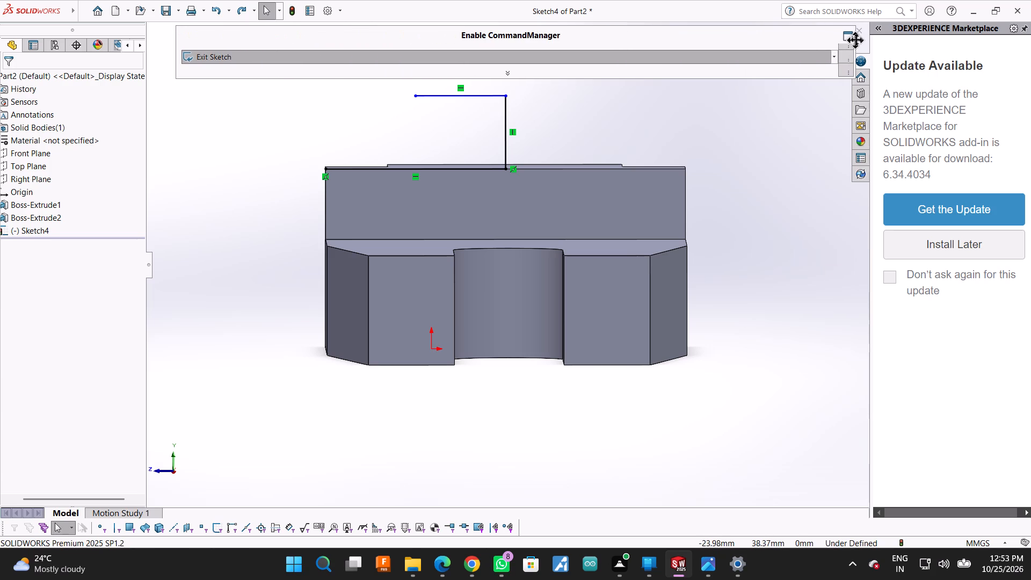
{"action": "left_click_drag", "start_coordinate": [856, 39], "coordinate": [855, 32]}
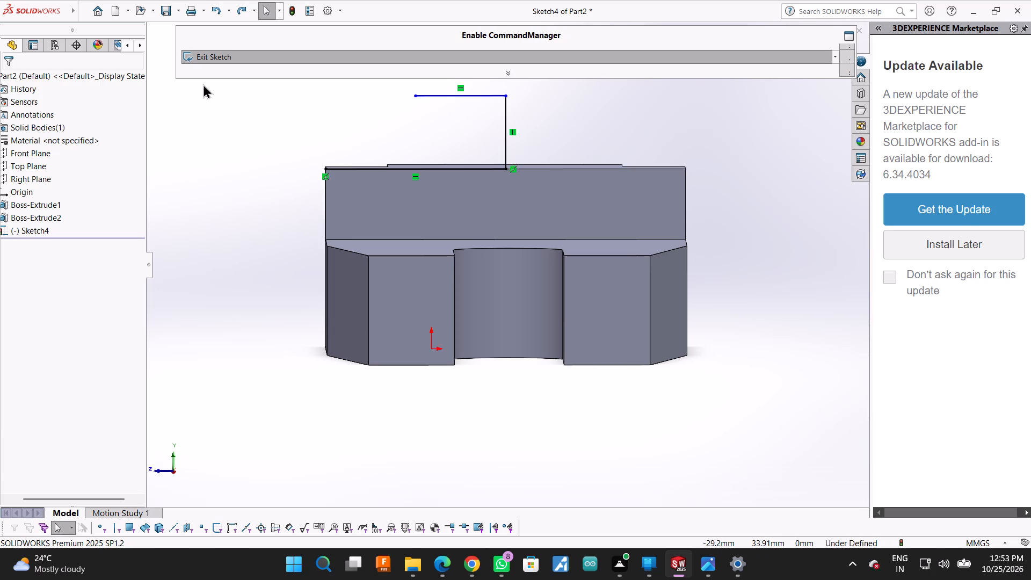
{"action": "left_click", "coordinate": [175, 42]}
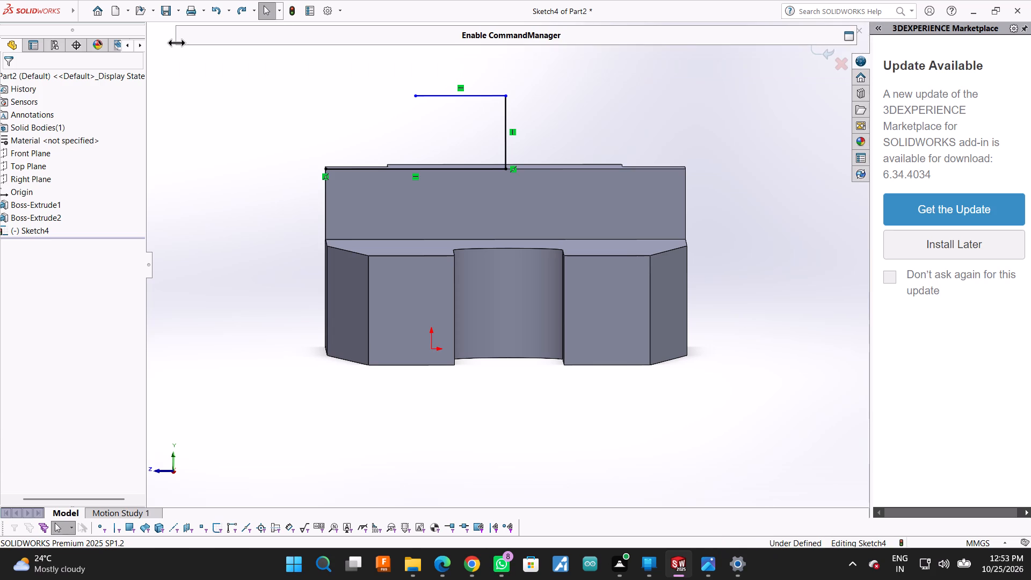
{"action": "left_click_drag", "start_coordinate": [176, 42], "coordinate": [0, 0]}
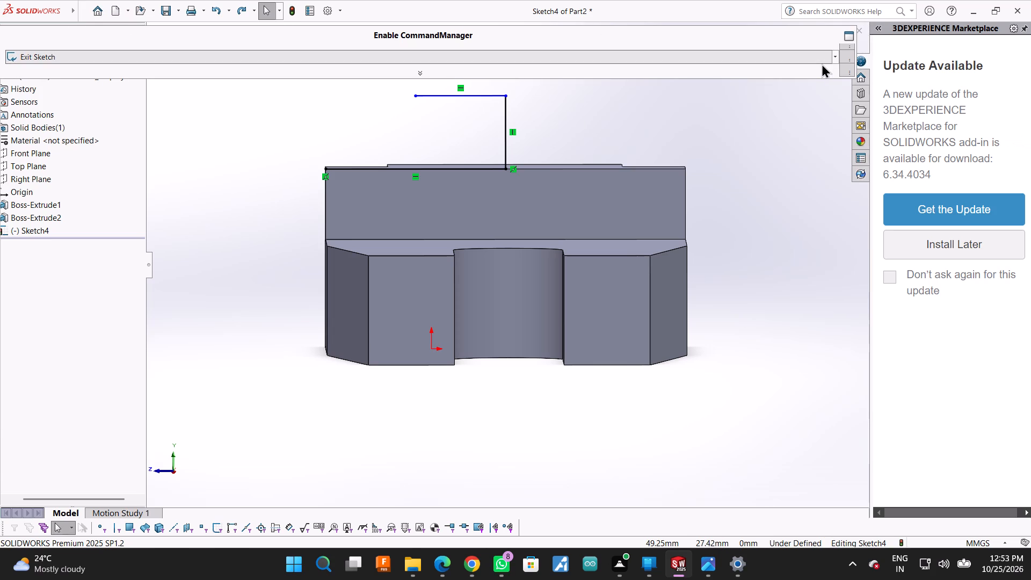
{"action": "scroll", "coordinate": [826, 56], "scroll_direction": "down", "scroll_amount": 1}
{"action": "left_click", "coordinate": [846, 33]}
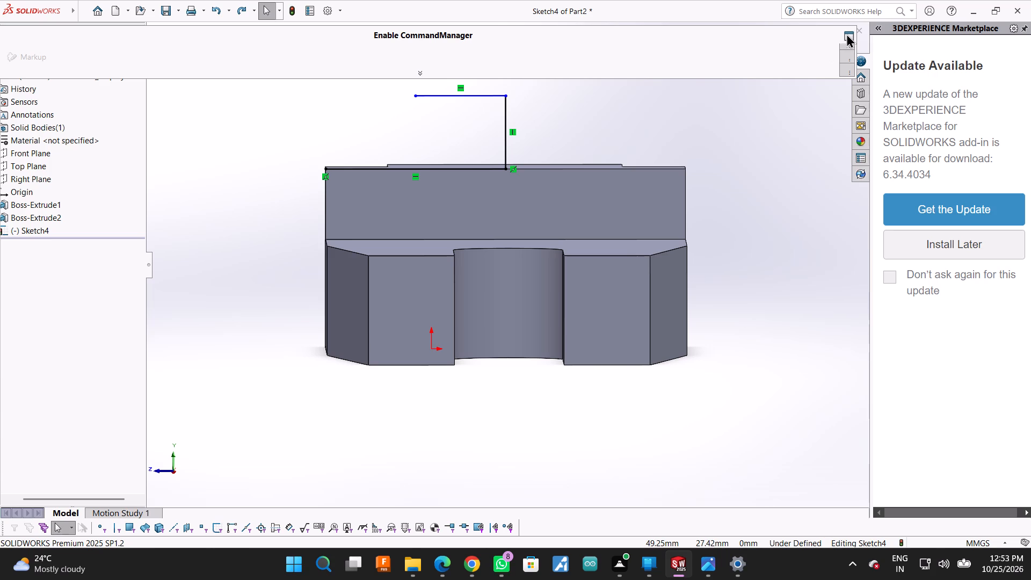
{"action": "left_click", "coordinate": [846, 34]}
{"action": "left_click", "coordinate": [846, 34]}
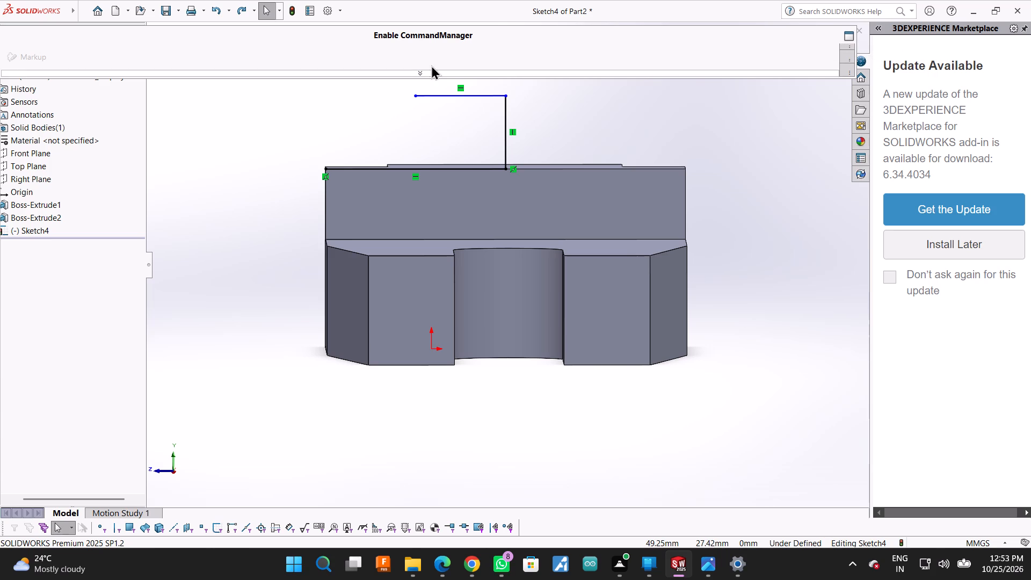
{"action": "double_click", "coordinate": [429, 36]}
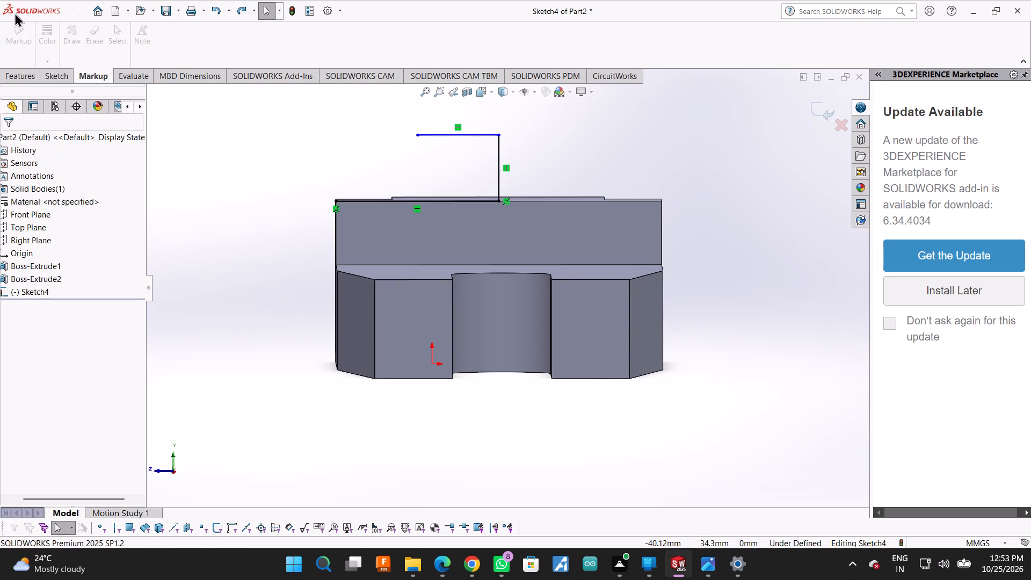
Dimension the upper horizontal line of Sketch4 to 7/2 mm.
{"action": "left_click", "coordinate": [24, 69]}
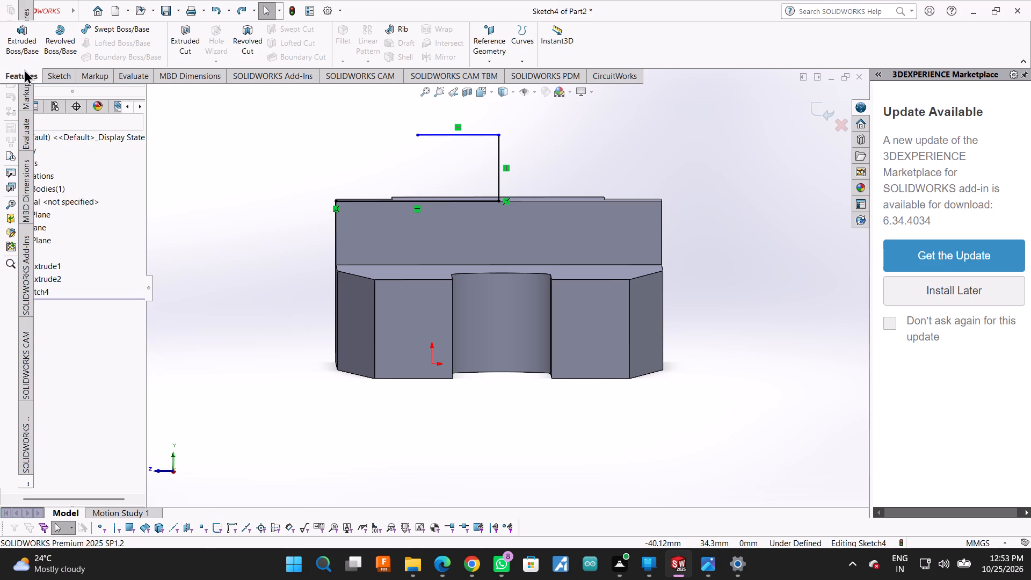
{"action": "left_click", "coordinate": [50, 76]}
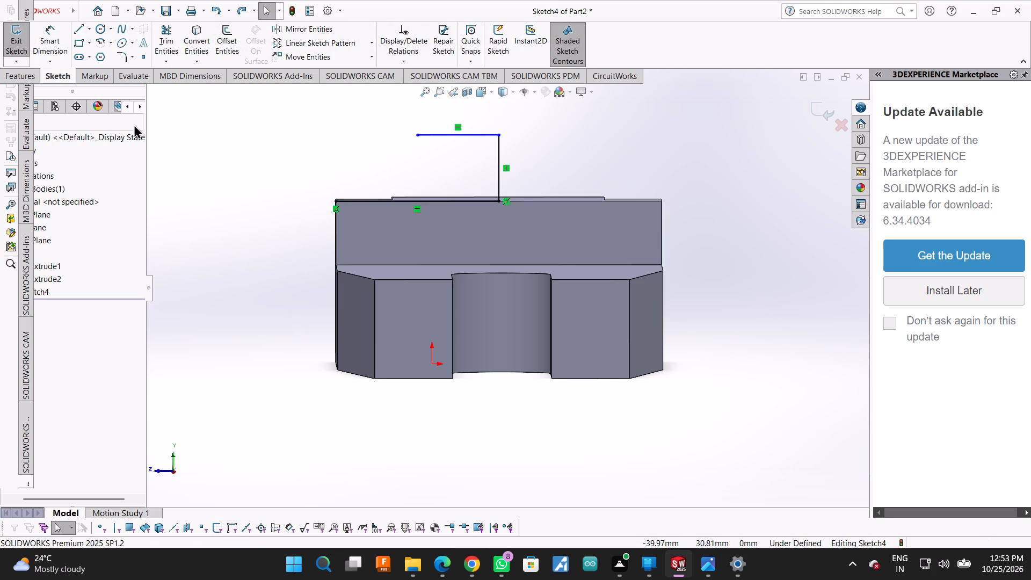
{"action": "left_click", "coordinate": [43, 23]}
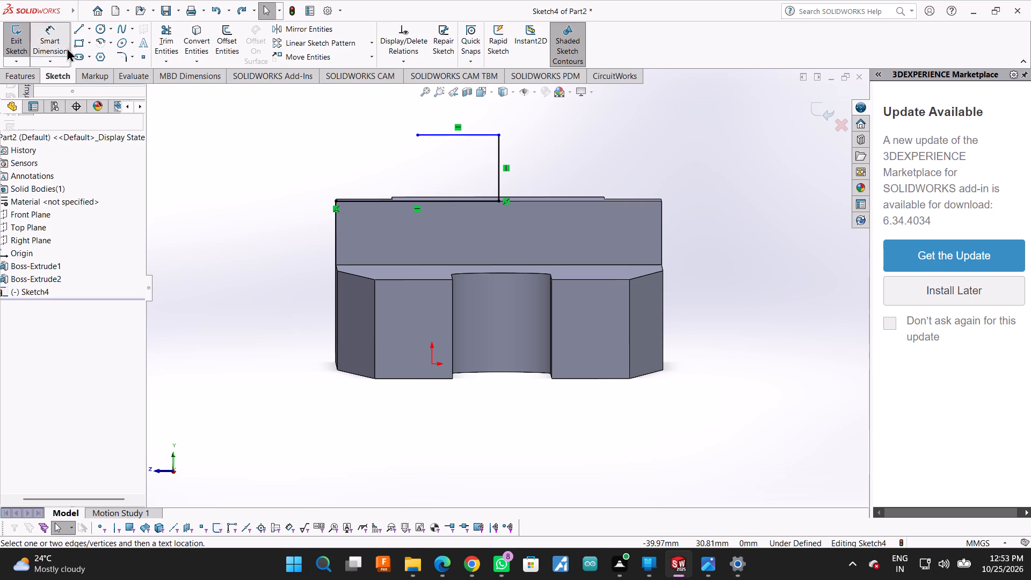
{"action": "left_click", "coordinate": [450, 136]}
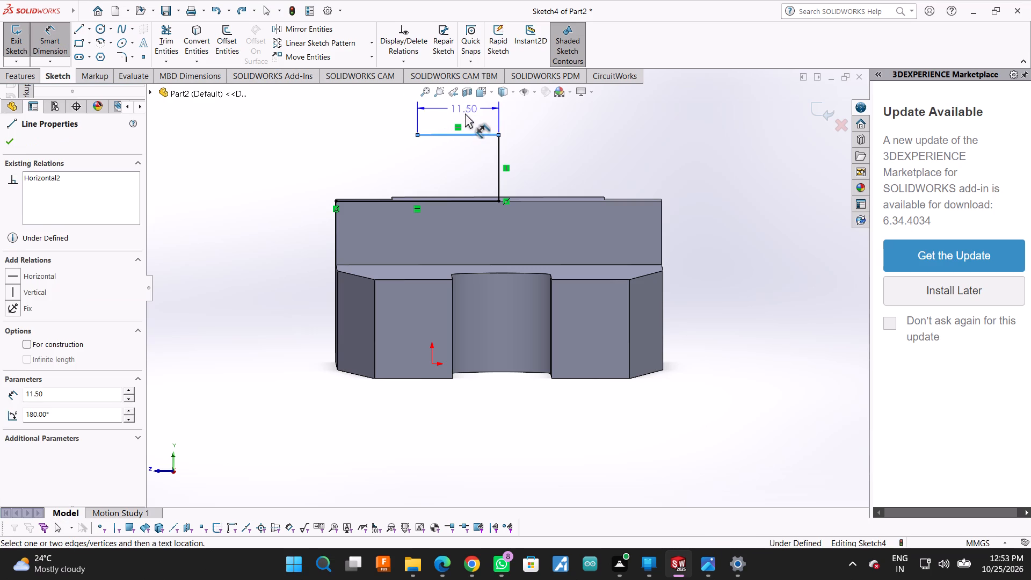
{"action": "left_click", "coordinate": [465, 113]}
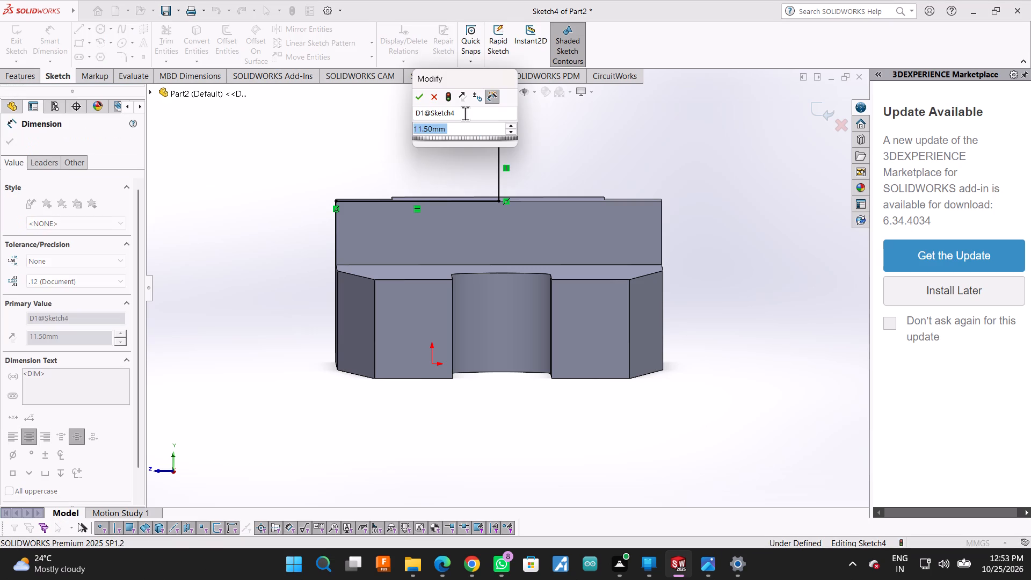
{"action": "type", "text": "7/2"}
{"action": "key", "text": "Return"}
{"action": "key", "text": "backslash"}
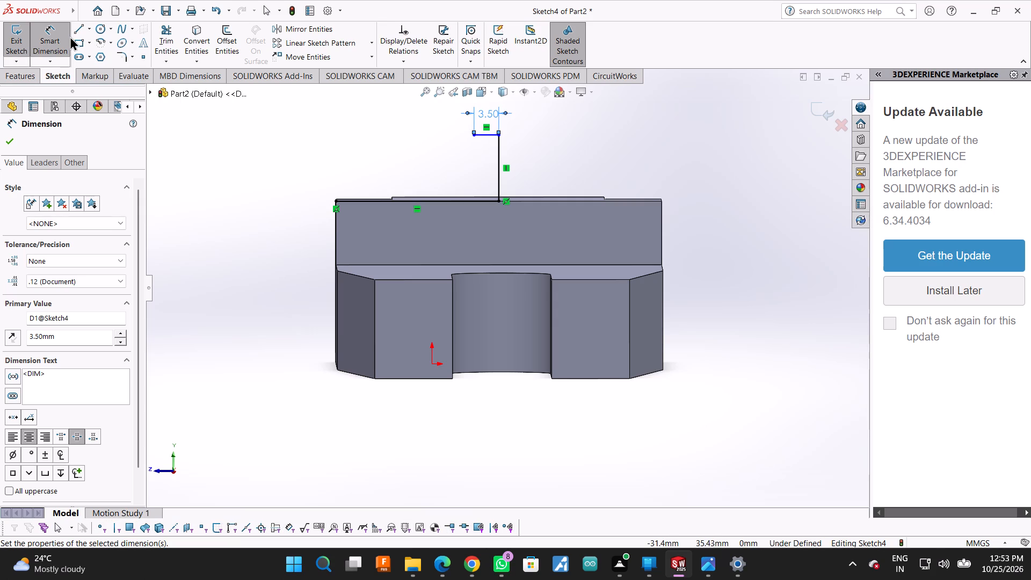
{"action": "left_click", "coordinate": [74, 28]}
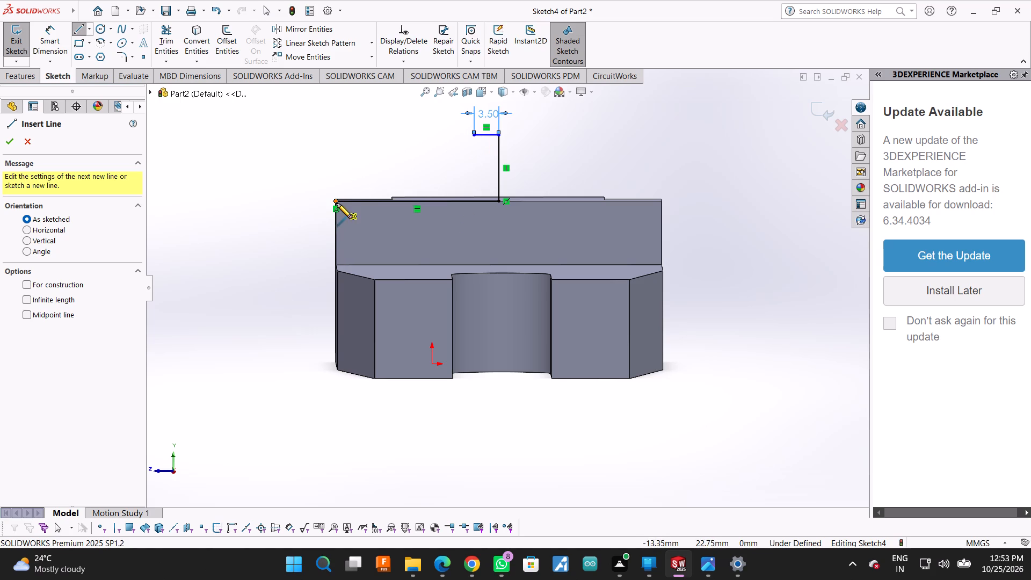
{"action": "left_click", "coordinate": [17, 140]}
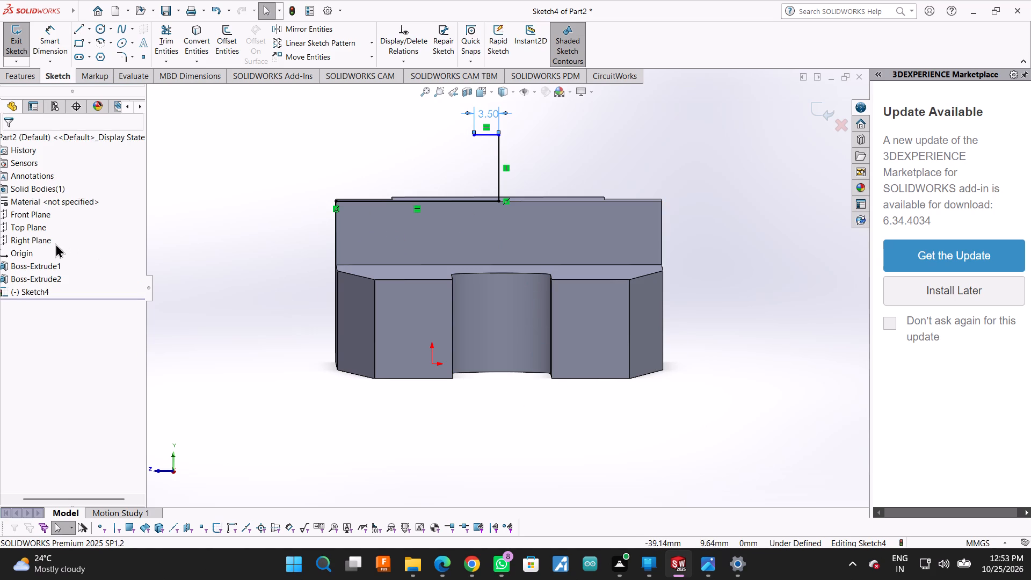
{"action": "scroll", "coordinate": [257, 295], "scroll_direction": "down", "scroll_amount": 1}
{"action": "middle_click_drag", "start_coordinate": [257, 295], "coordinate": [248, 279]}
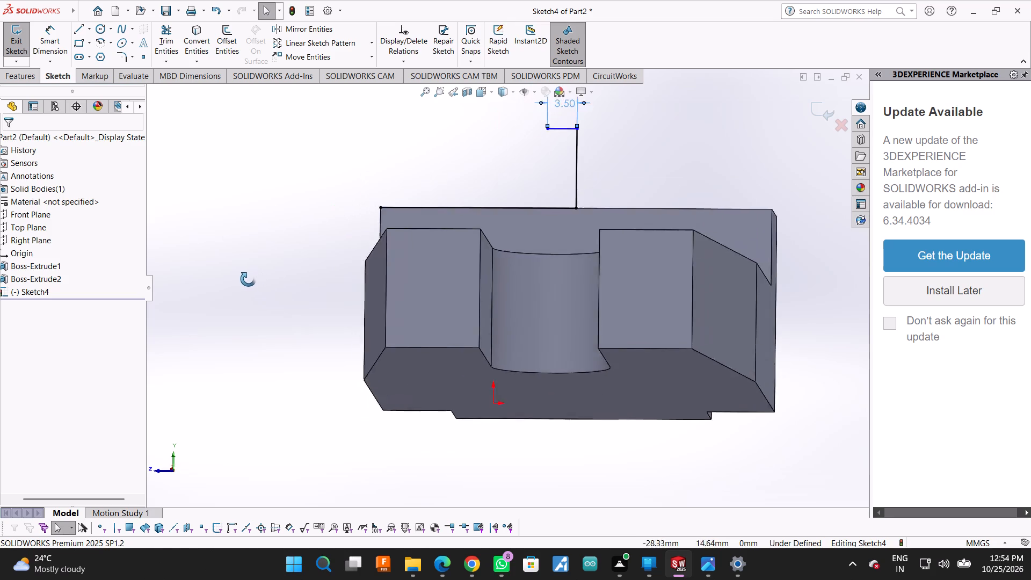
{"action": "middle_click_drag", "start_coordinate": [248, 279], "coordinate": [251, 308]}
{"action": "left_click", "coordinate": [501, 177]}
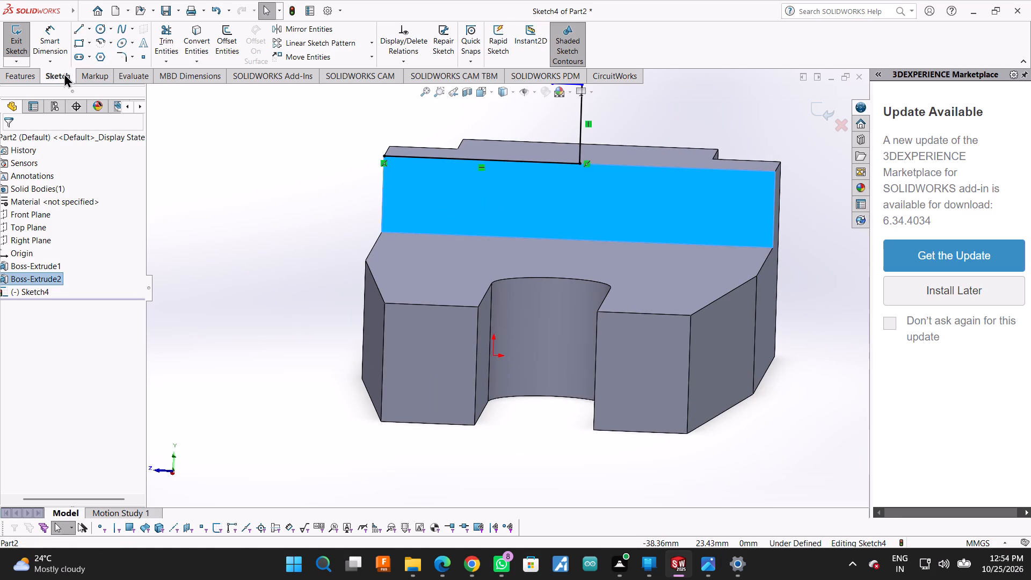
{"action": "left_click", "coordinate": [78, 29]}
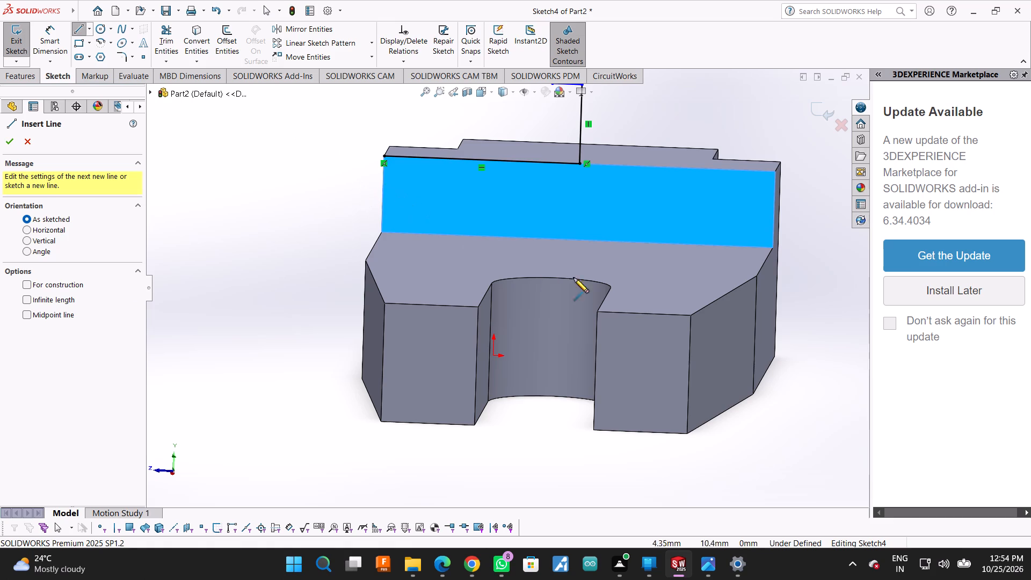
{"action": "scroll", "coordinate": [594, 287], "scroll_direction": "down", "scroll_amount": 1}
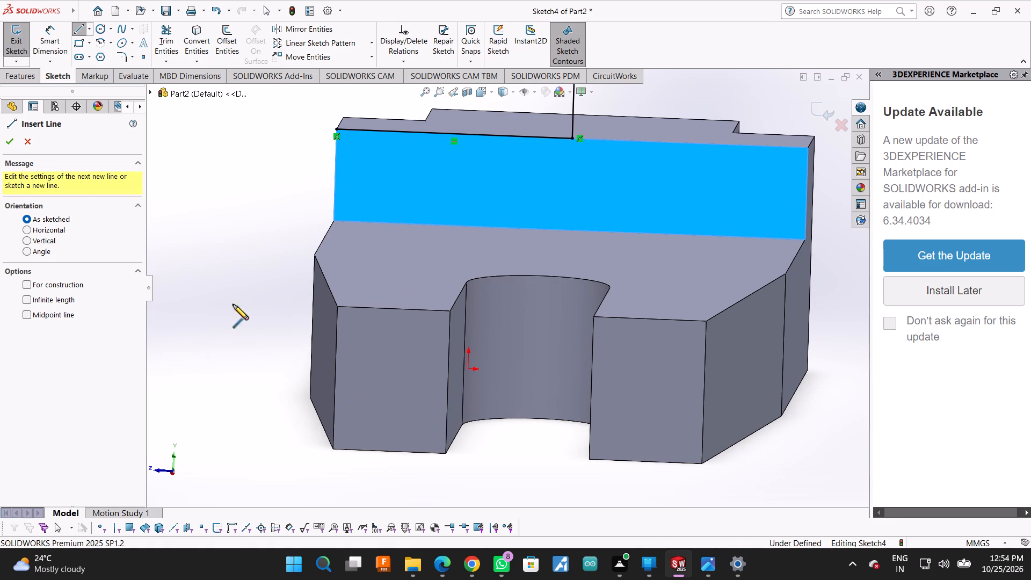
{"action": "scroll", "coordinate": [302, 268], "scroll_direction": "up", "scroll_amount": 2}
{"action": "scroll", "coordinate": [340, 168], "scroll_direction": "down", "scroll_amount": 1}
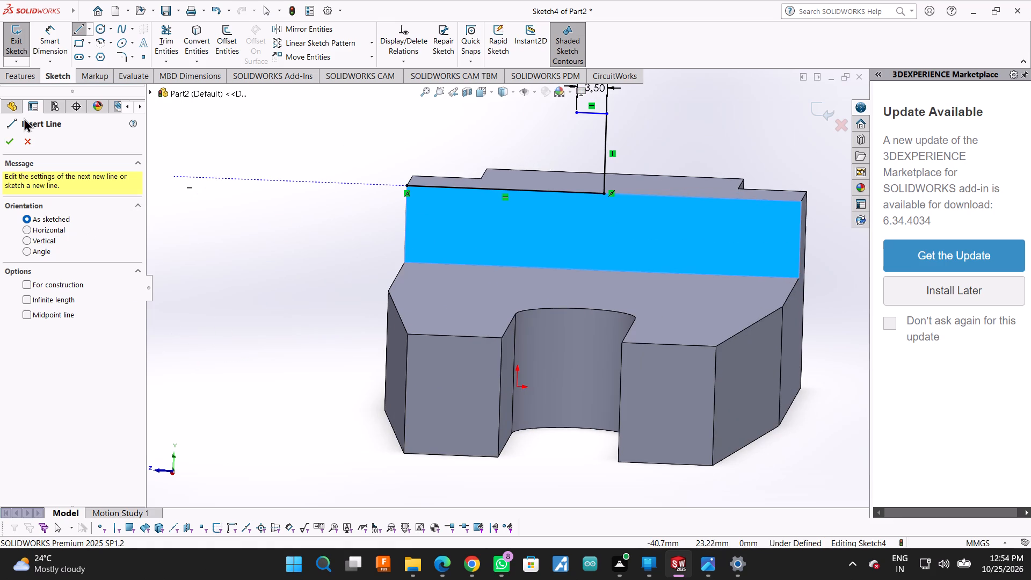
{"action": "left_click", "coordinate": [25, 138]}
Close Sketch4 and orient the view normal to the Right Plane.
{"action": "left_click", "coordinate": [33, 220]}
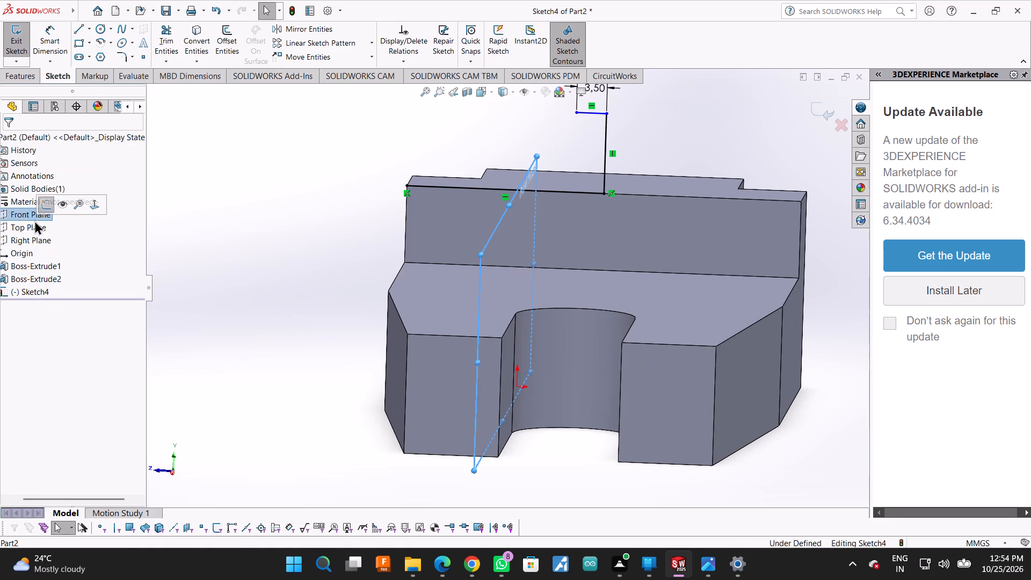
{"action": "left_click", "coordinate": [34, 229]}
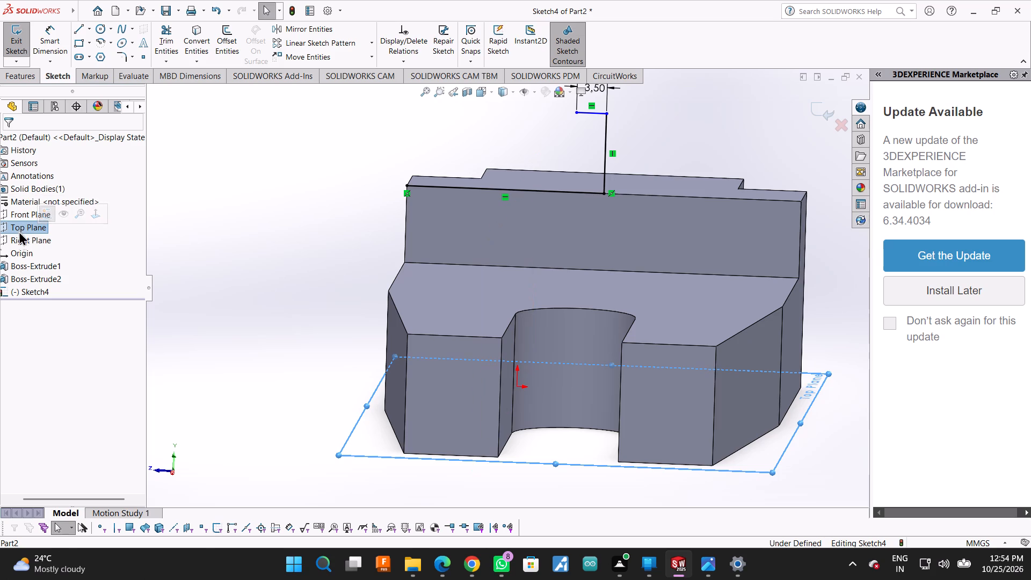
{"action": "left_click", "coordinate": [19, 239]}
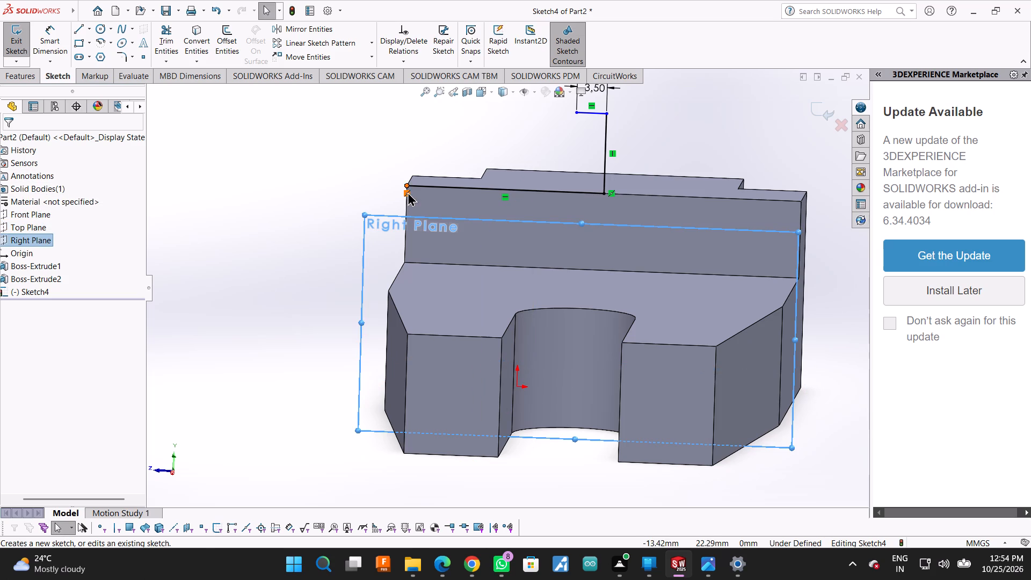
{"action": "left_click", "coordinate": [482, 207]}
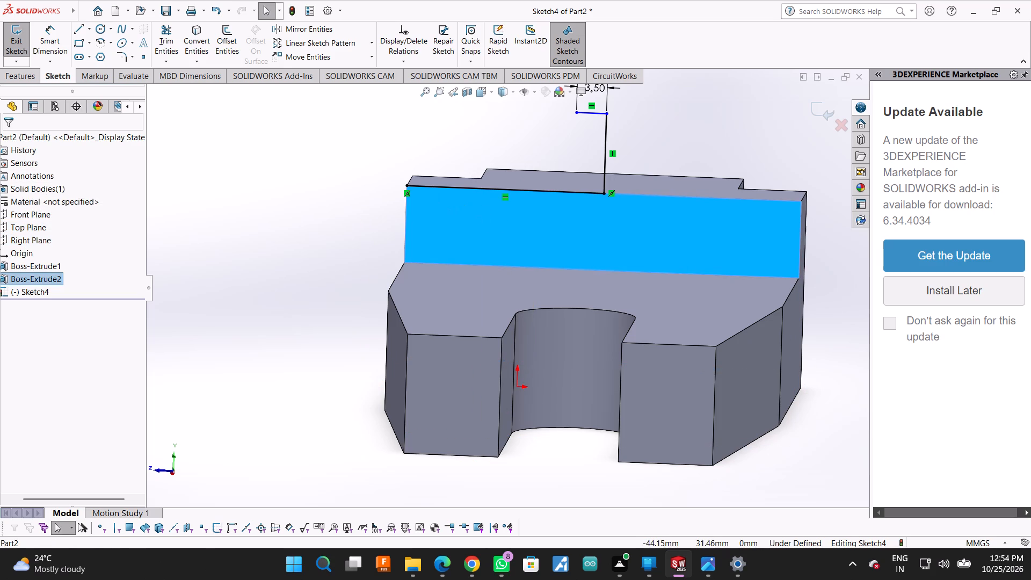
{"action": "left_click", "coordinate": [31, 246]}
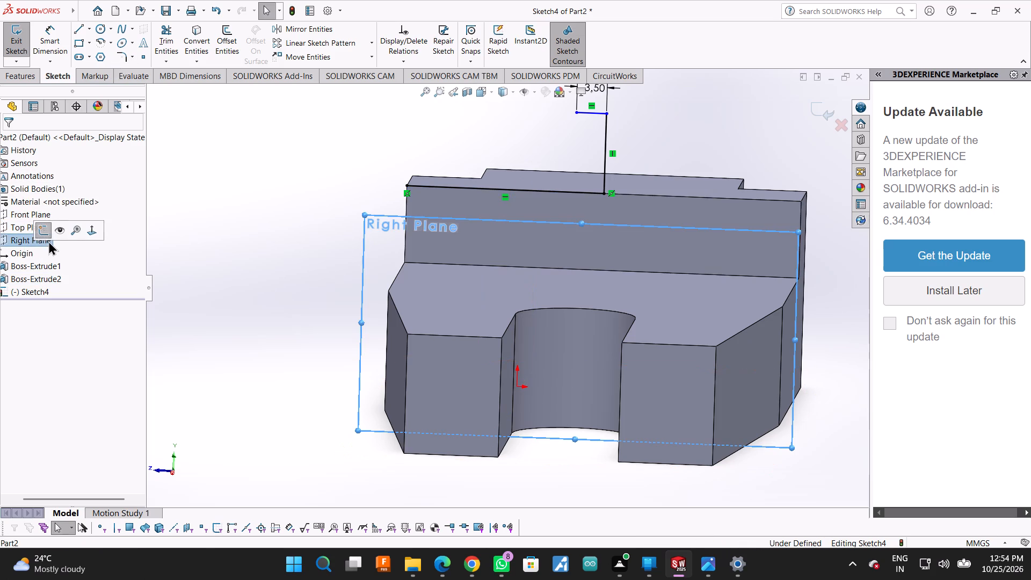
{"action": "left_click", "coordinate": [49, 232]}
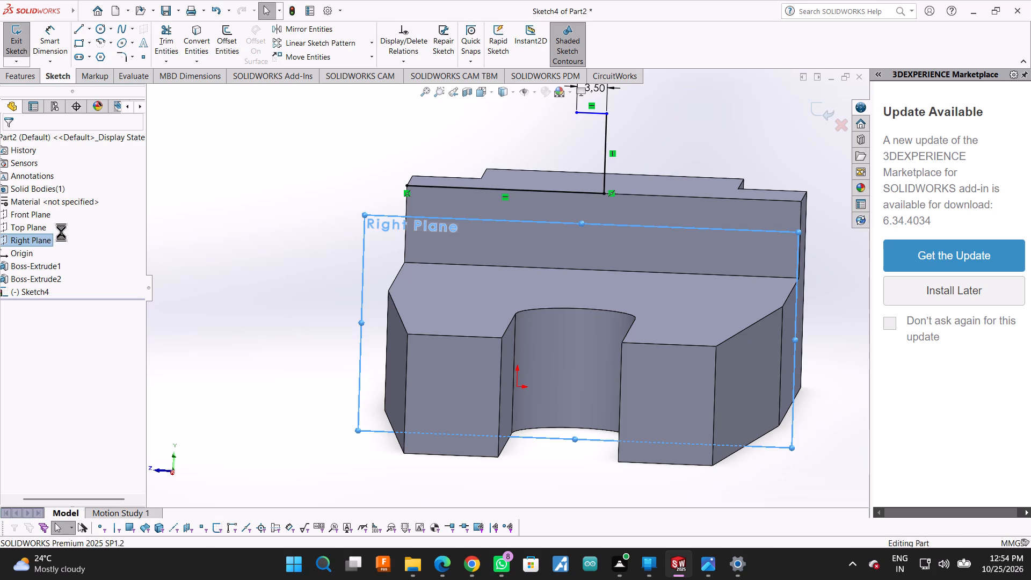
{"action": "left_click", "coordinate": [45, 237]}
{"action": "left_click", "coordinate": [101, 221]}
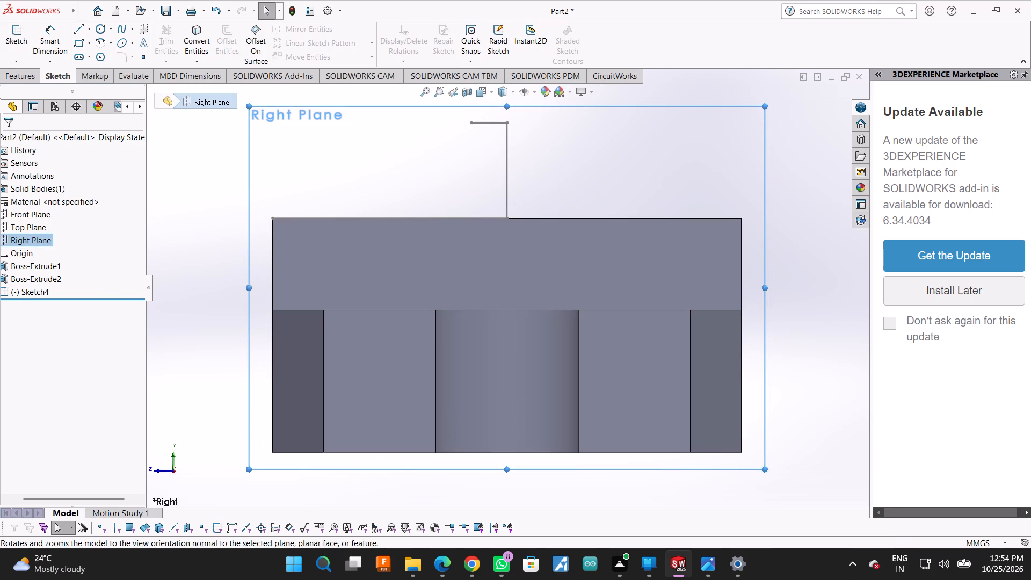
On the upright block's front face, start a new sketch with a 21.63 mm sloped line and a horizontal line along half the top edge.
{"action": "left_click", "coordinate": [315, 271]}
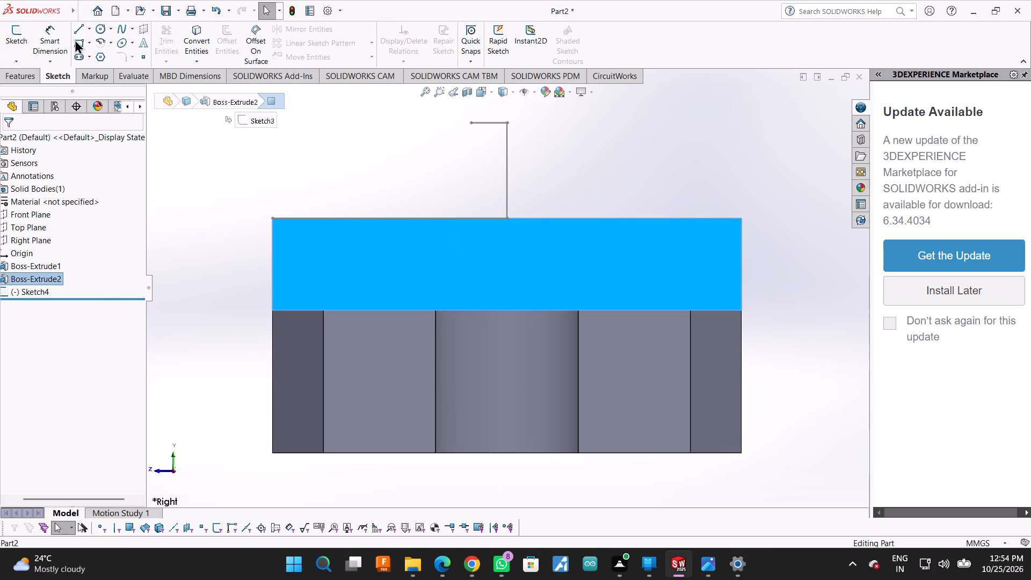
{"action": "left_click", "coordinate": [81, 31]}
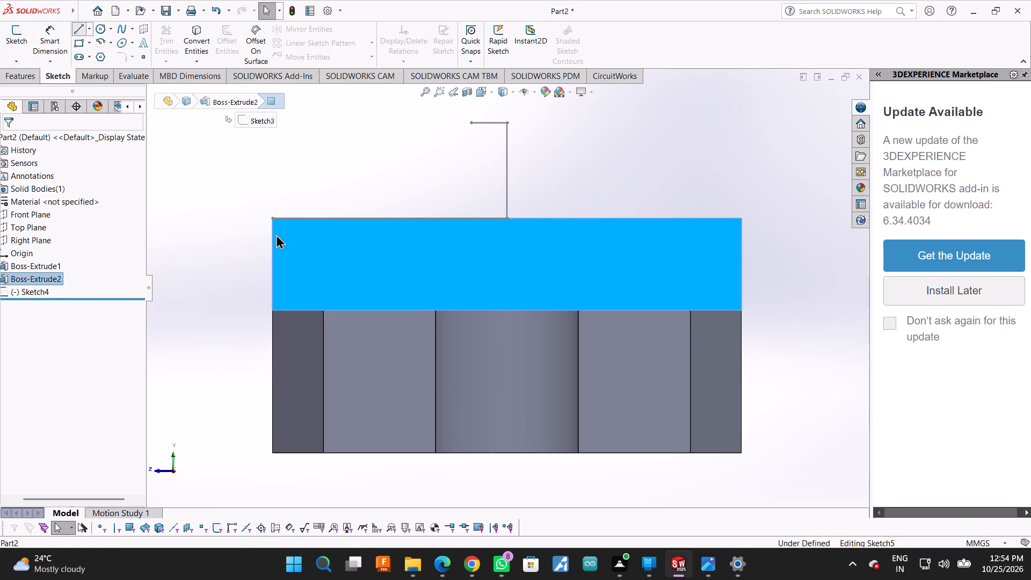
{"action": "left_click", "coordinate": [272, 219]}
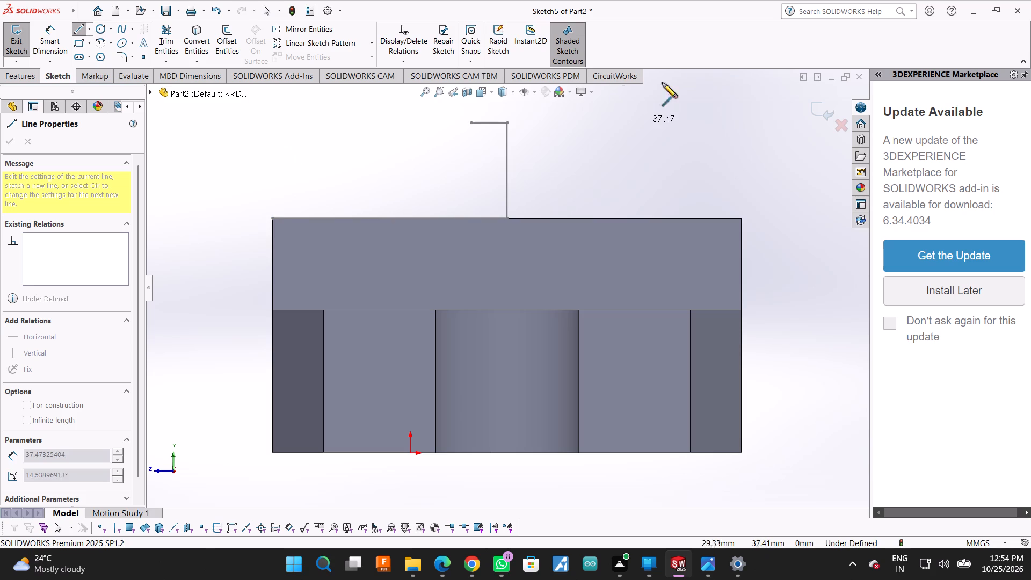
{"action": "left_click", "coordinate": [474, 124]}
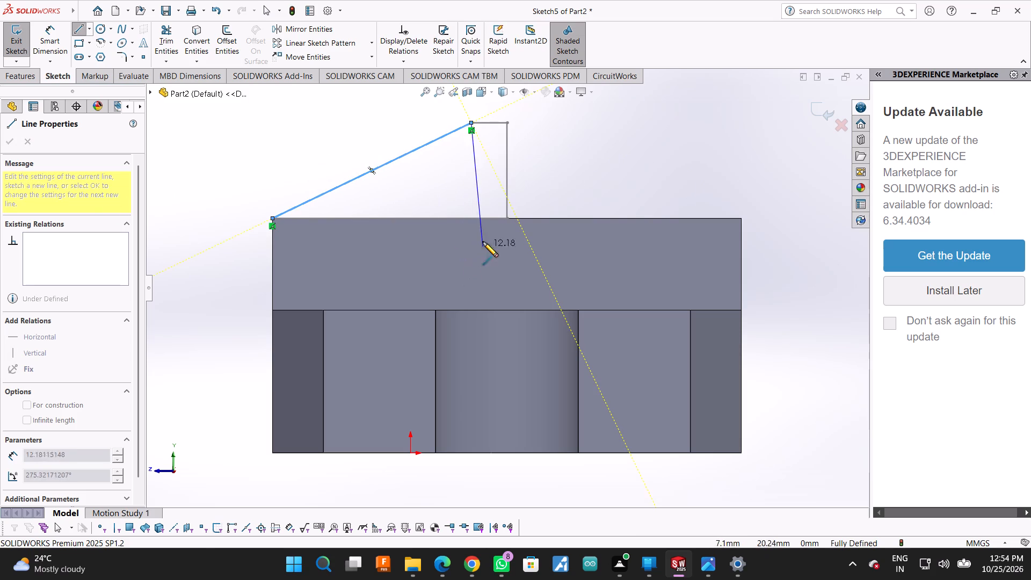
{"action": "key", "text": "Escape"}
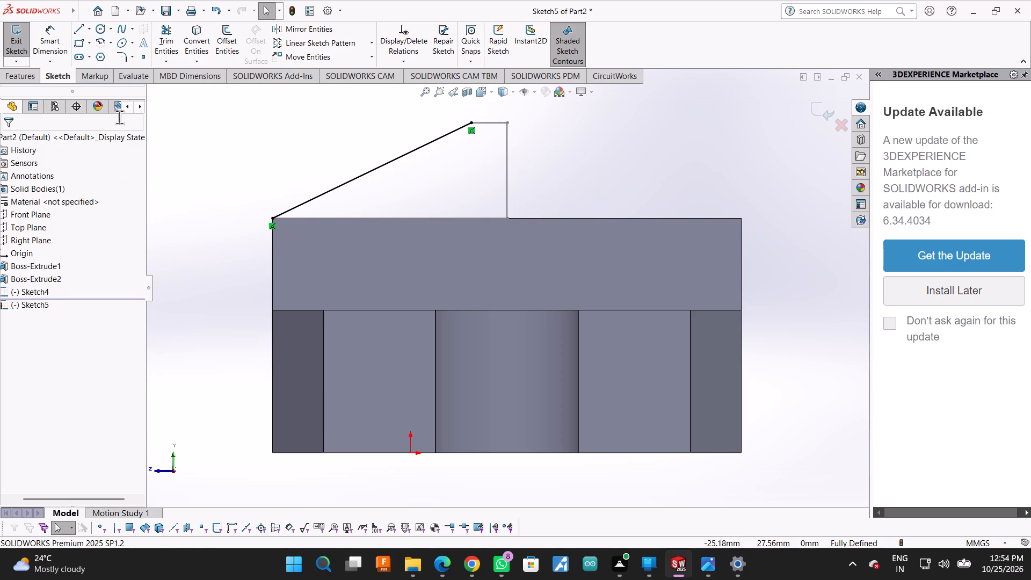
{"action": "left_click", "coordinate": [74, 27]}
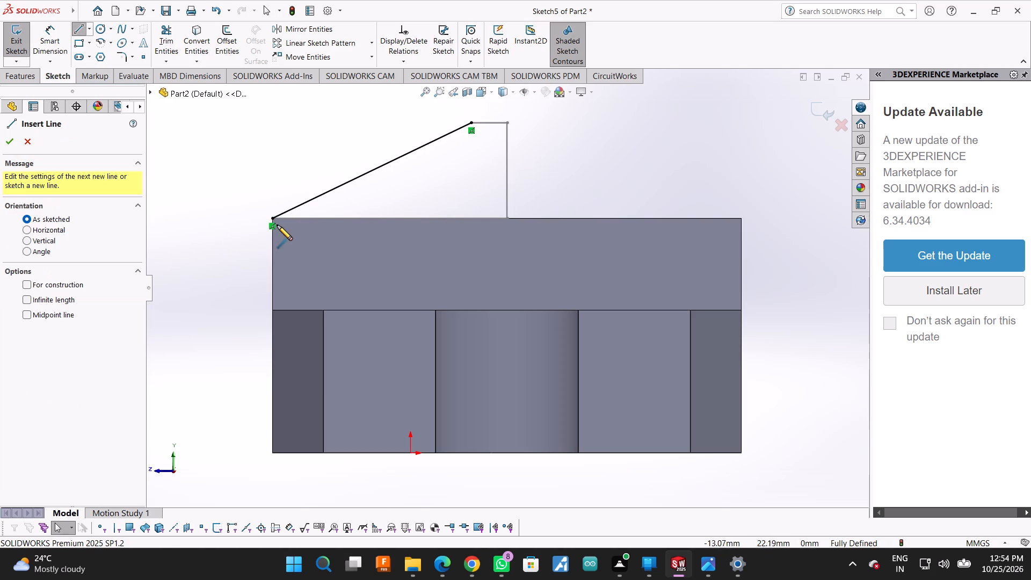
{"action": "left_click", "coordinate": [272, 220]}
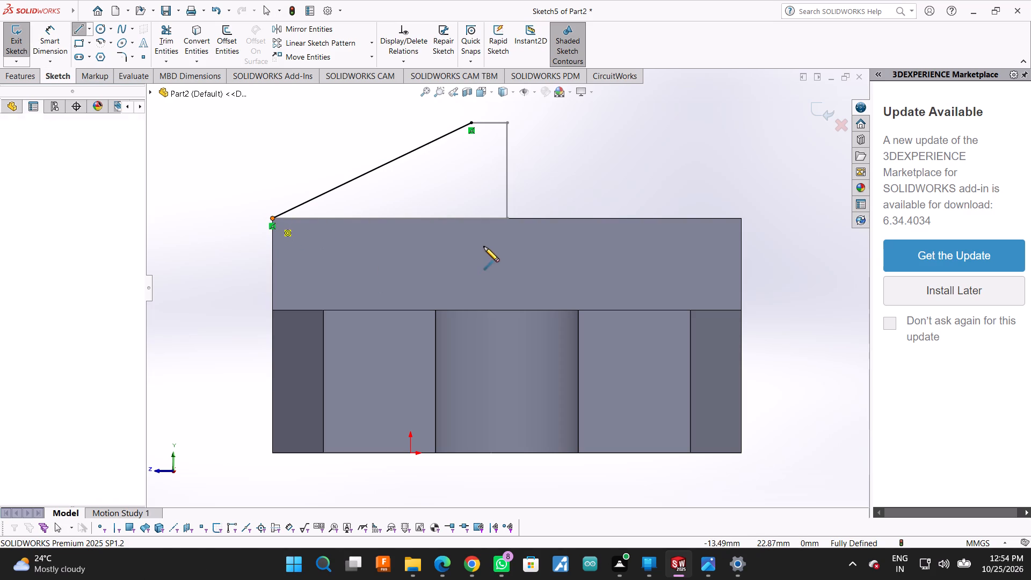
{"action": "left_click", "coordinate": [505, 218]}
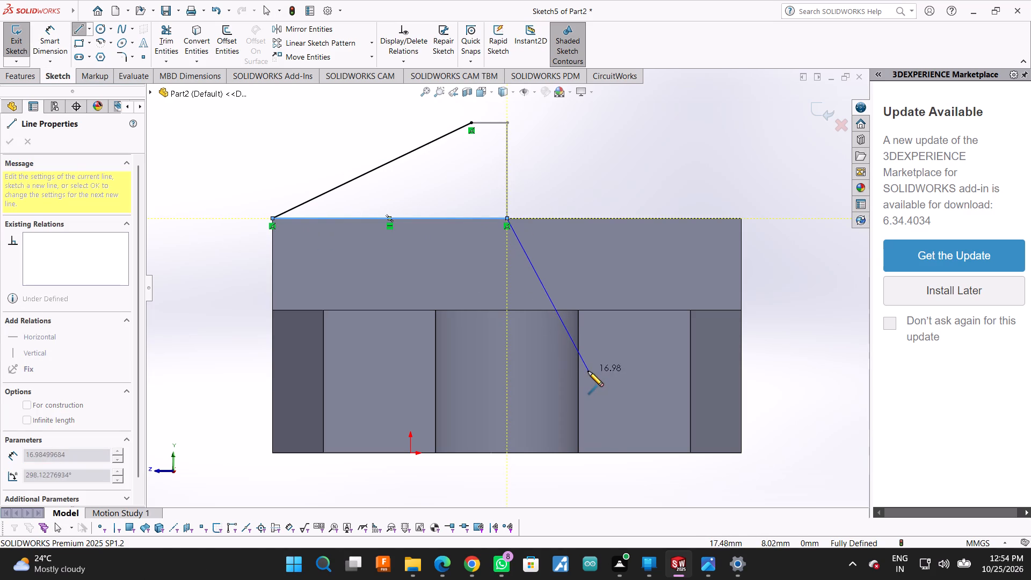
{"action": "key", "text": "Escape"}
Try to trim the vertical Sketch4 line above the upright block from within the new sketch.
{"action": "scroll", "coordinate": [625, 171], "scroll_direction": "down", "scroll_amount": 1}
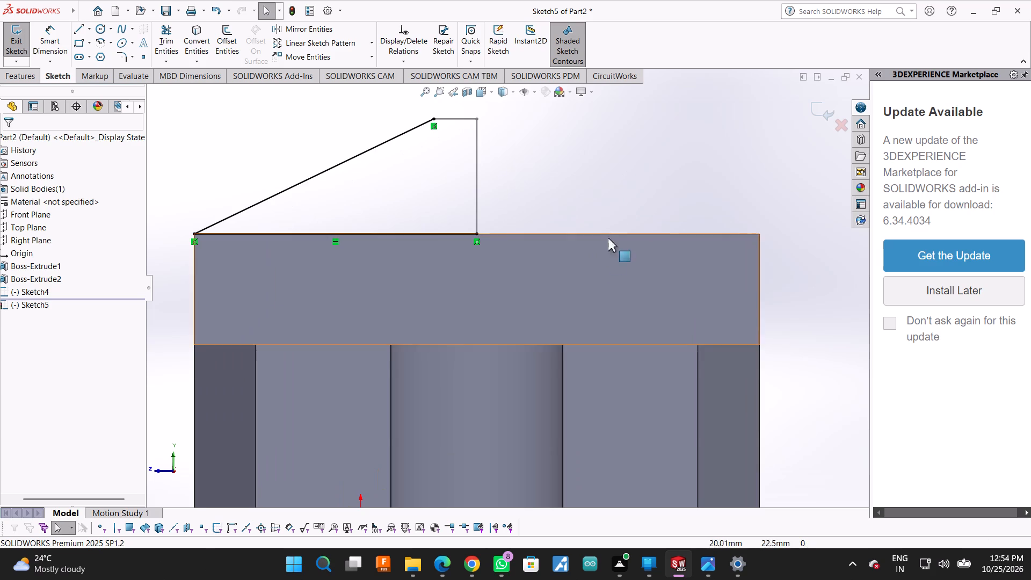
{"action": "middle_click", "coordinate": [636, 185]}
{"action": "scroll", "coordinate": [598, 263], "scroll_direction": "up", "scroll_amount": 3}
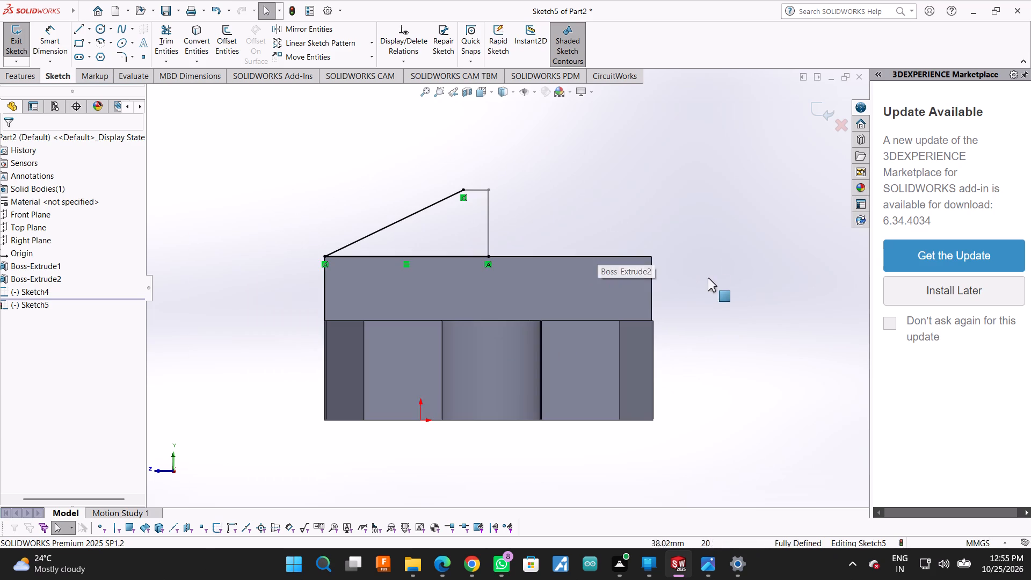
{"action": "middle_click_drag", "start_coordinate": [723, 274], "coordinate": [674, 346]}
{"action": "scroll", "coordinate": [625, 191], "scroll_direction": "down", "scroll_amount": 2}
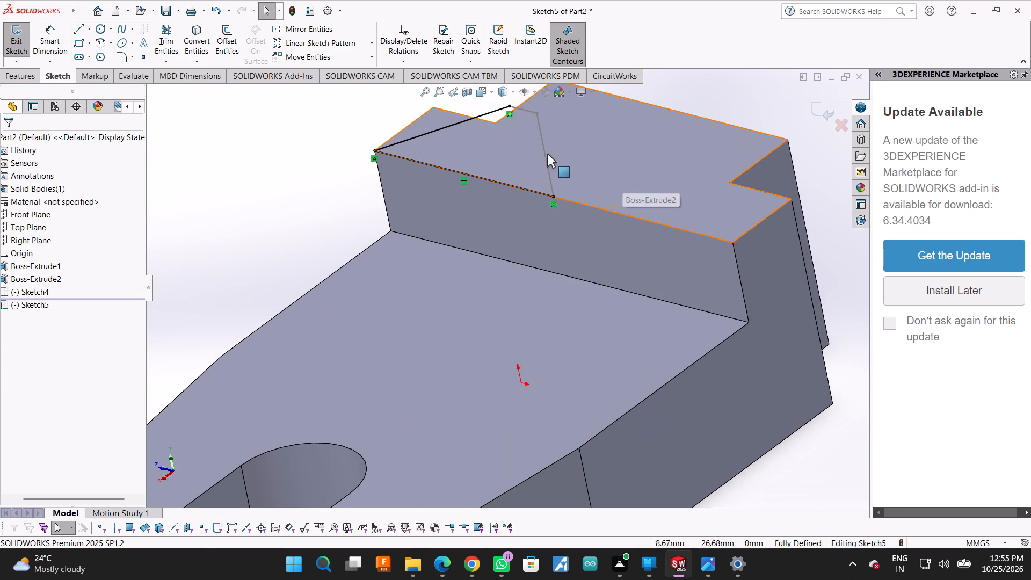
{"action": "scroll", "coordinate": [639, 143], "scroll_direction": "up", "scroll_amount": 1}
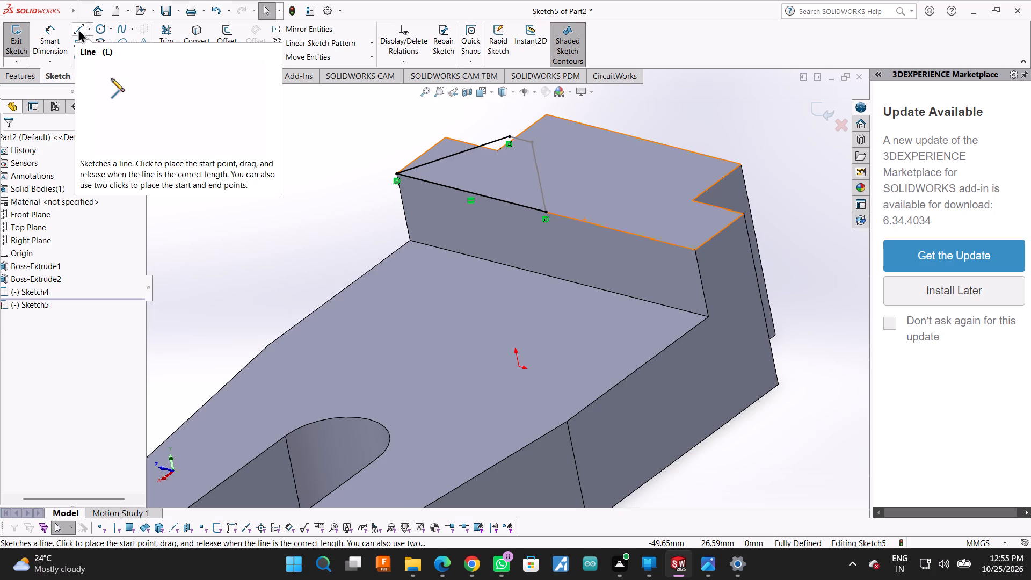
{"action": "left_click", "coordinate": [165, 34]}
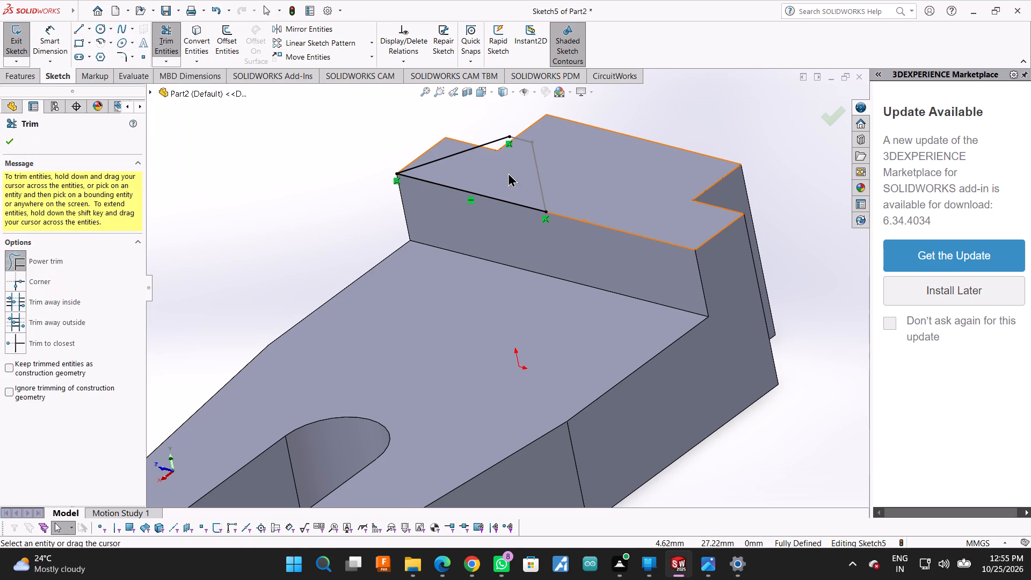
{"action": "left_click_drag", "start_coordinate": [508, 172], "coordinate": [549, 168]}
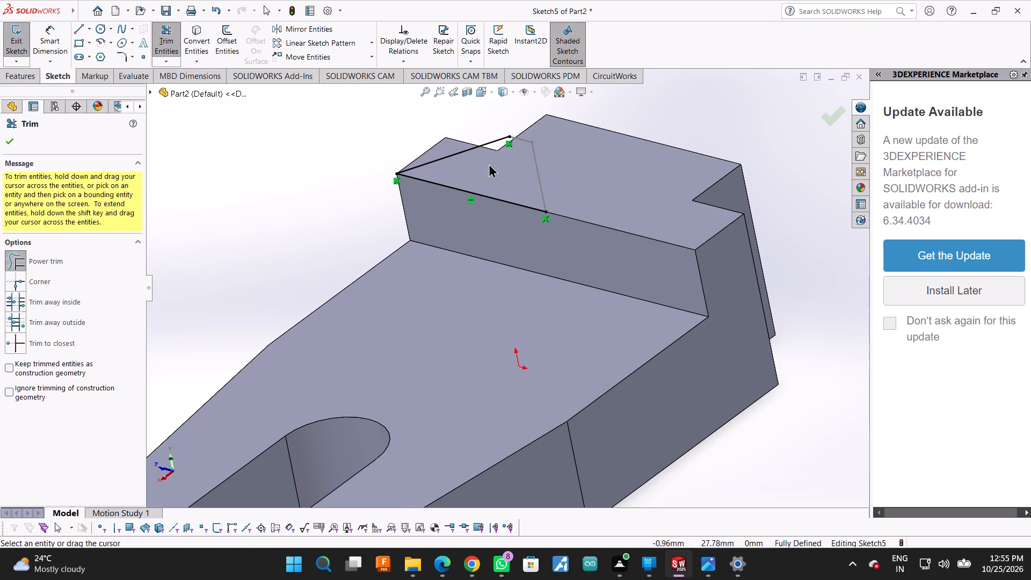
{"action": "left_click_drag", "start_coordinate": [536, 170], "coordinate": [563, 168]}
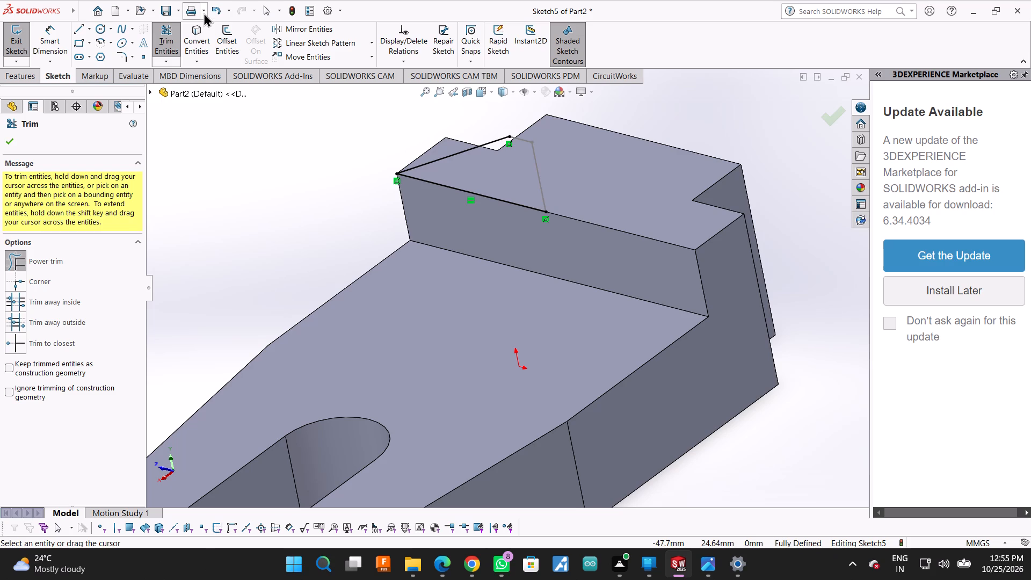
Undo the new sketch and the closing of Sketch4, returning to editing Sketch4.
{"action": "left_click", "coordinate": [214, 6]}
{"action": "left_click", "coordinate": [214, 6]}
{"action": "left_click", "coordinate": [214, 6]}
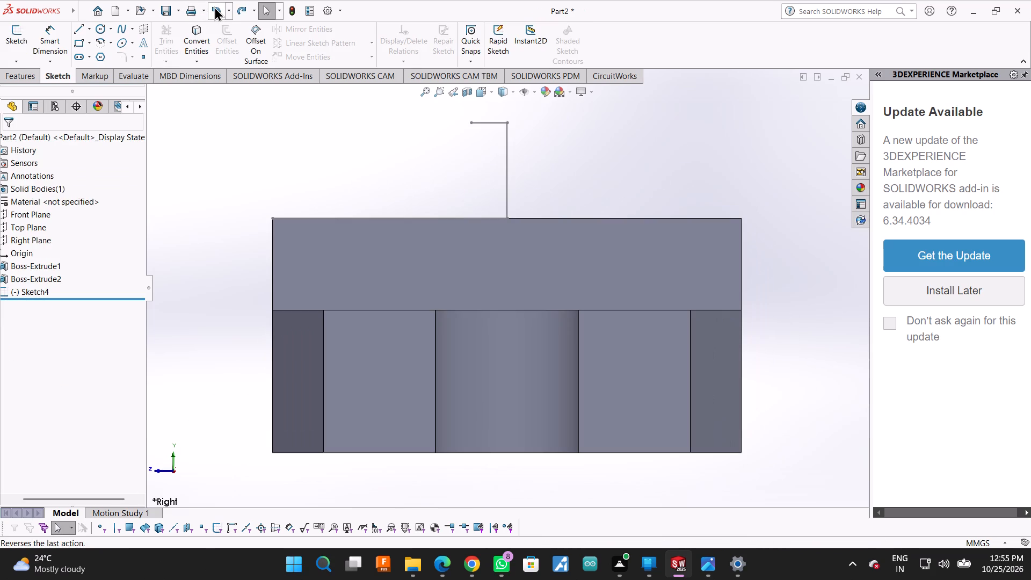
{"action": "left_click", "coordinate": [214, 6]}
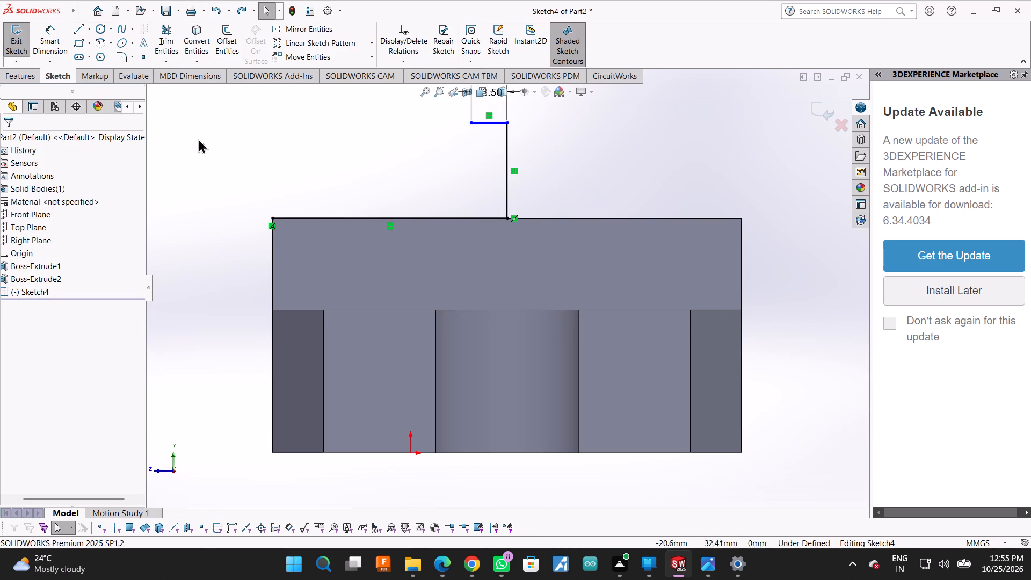
Draw a sloped line about 21.63 mm long in Sketch4 from the upper line's free end to the block's top corner.
{"action": "scroll", "coordinate": [375, 255], "scroll_direction": "up", "scroll_amount": 3}
{"action": "scroll", "coordinate": [433, 189], "scroll_direction": "down", "scroll_amount": 1}
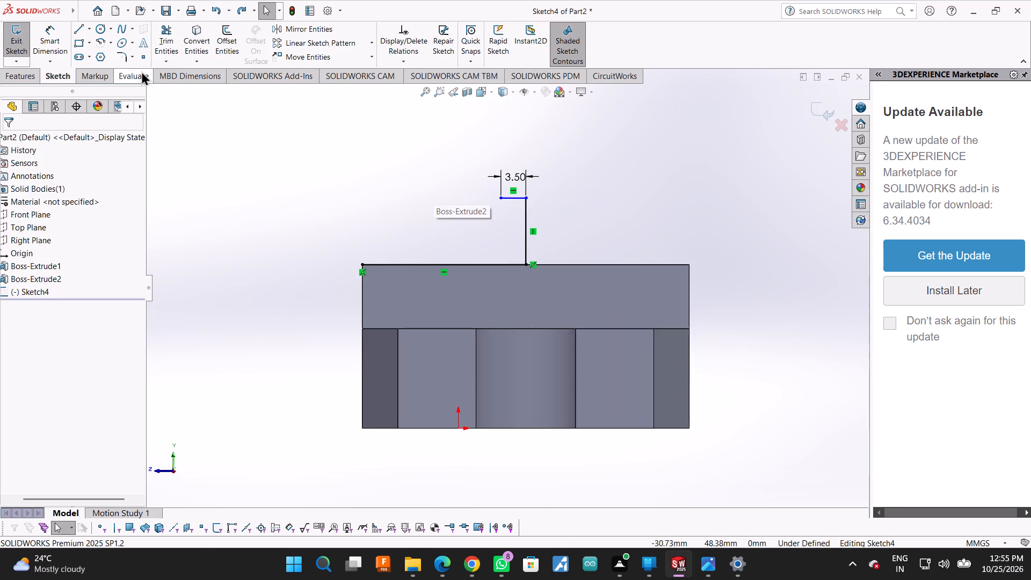
{"action": "left_click", "coordinate": [85, 34]}
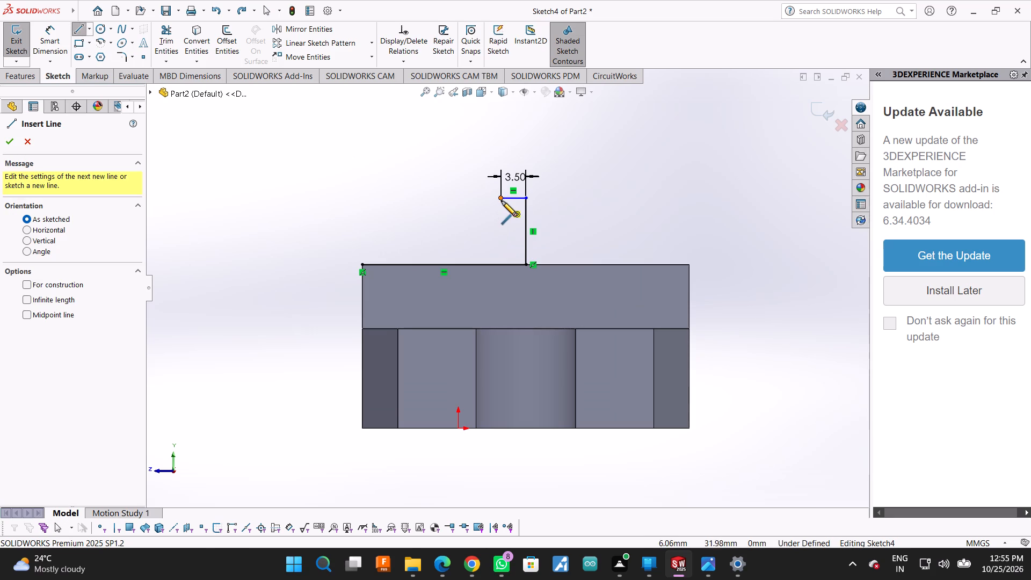
{"action": "left_click", "coordinate": [500, 199]}
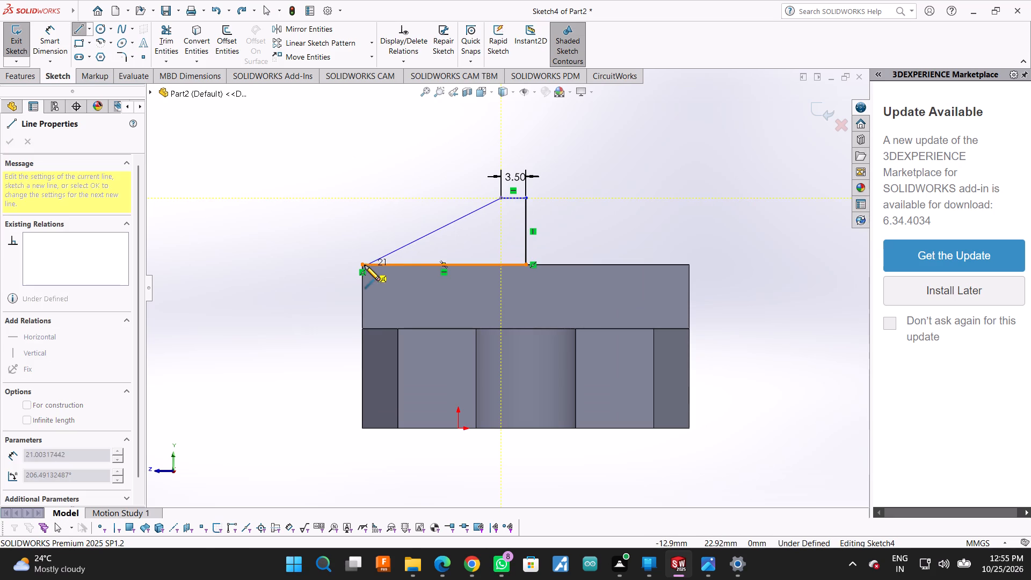
{"action": "left_click", "coordinate": [362, 265]}
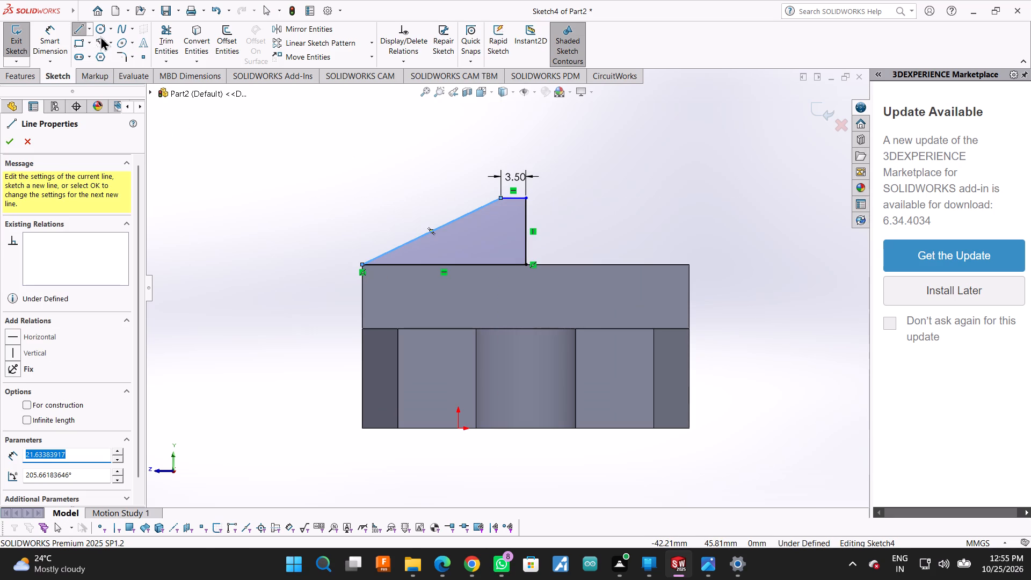
Trim away the vertical line of Sketch4 between the upper horizontal line and the block's top edge.
{"action": "left_click", "coordinate": [165, 32]}
{"action": "left_click_drag", "start_coordinate": [514, 238], "coordinate": [579, 237]}
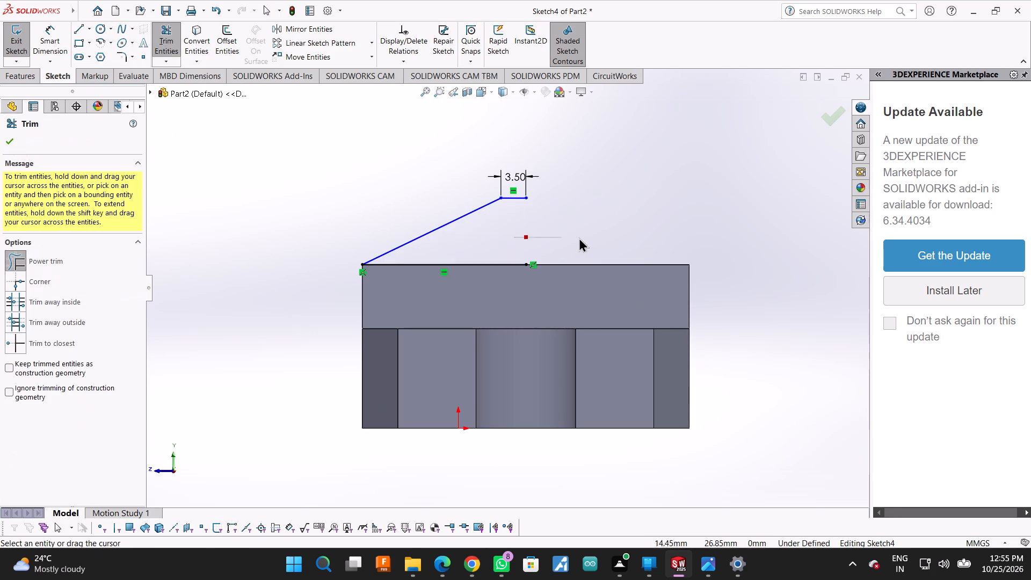
{"action": "left_click_drag", "start_coordinate": [579, 237], "coordinate": [583, 236]}
Draw a vertical construction line in Sketch4 from the midpoint of the block's top edge up past the 3.50 mm line's free end.
{"action": "left_click", "coordinate": [81, 30]}
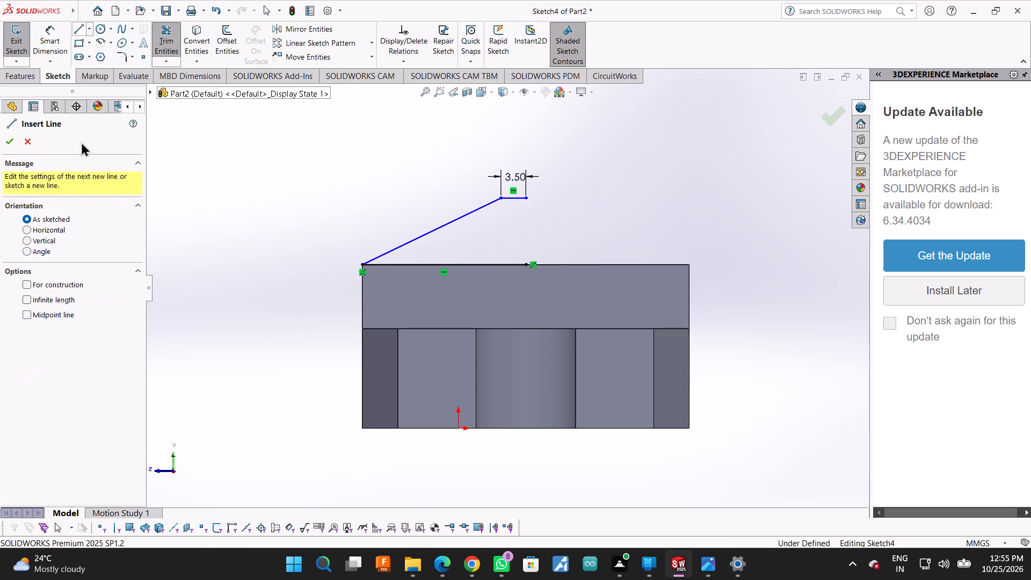
{"action": "left_click", "coordinate": [61, 287]}
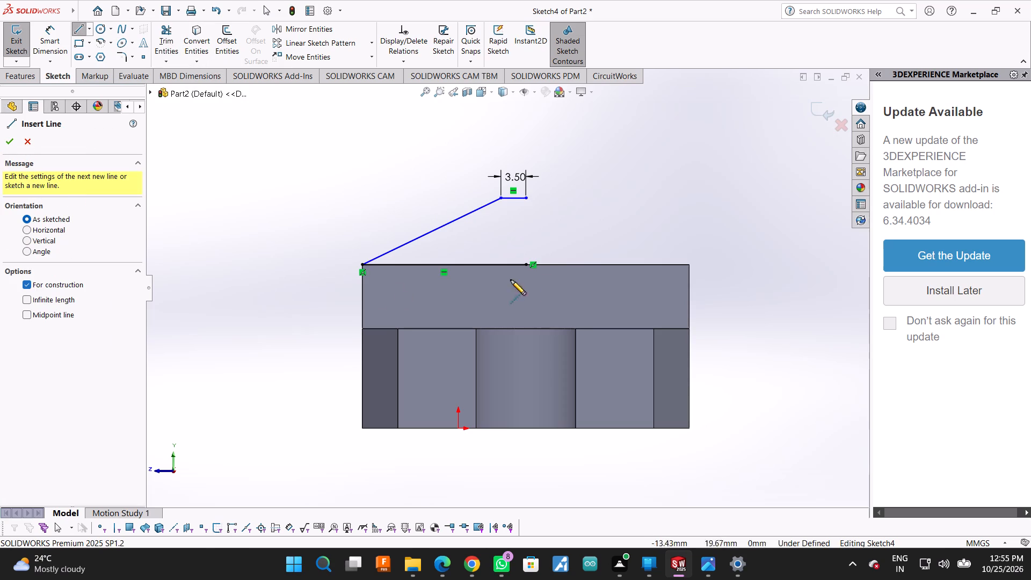
{"action": "left_click", "coordinate": [528, 266]}
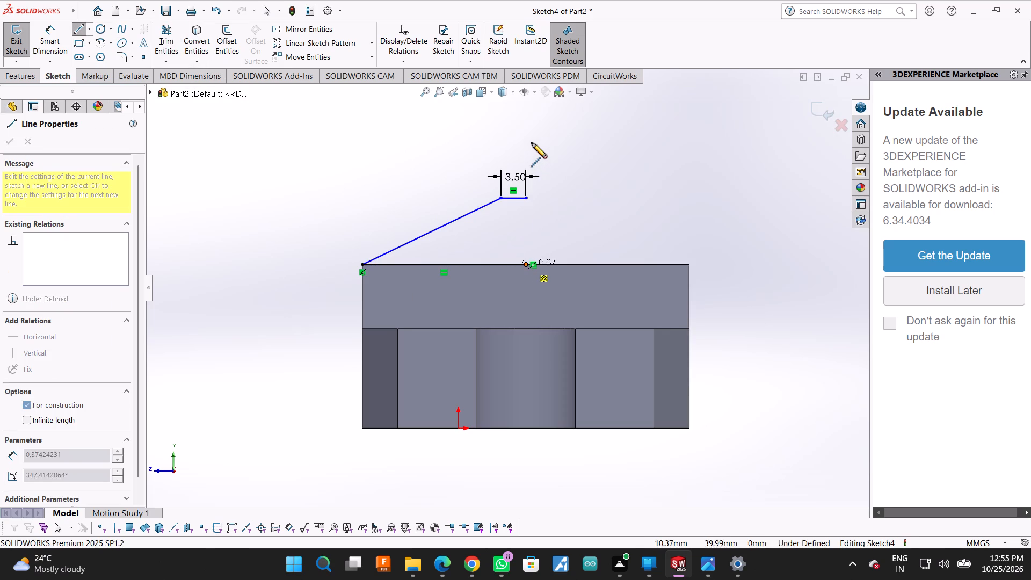
{"action": "left_click", "coordinate": [526, 135]}
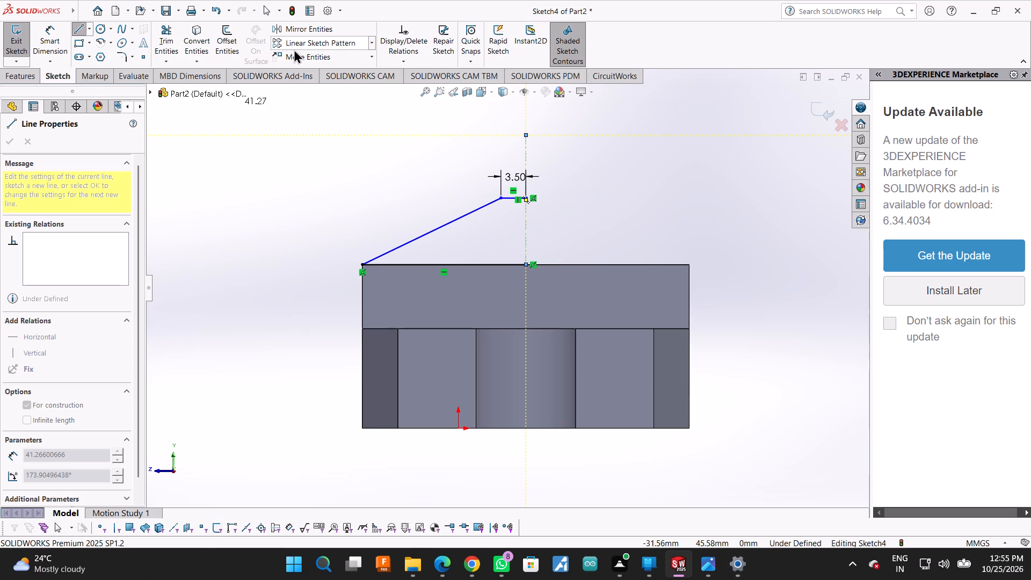
Mirror the sloped line, the short upper line and the base line of Sketch4 about the vertical construction line.
{"action": "left_click", "coordinate": [303, 32]}
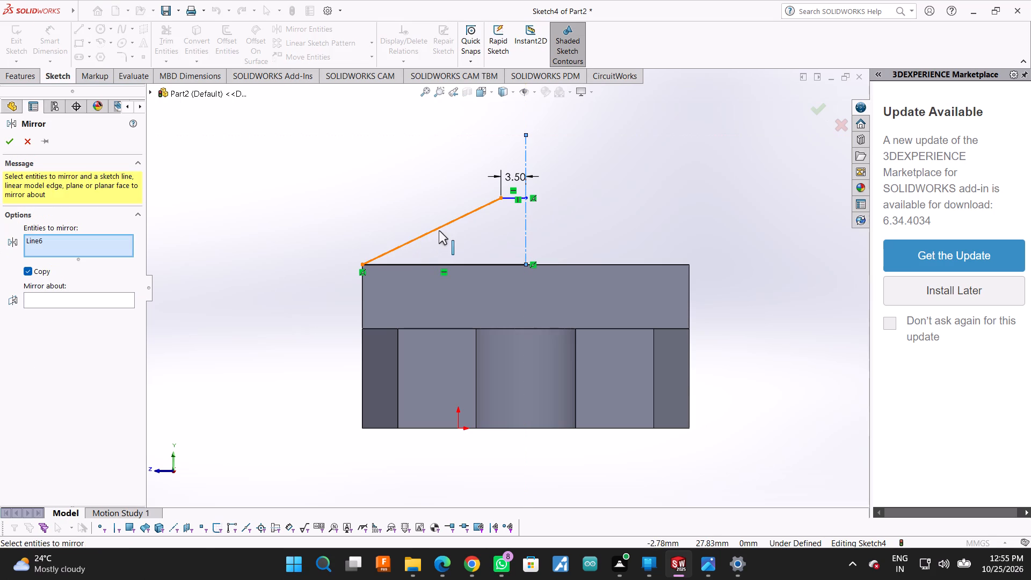
{"action": "left_click", "coordinate": [439, 230]}
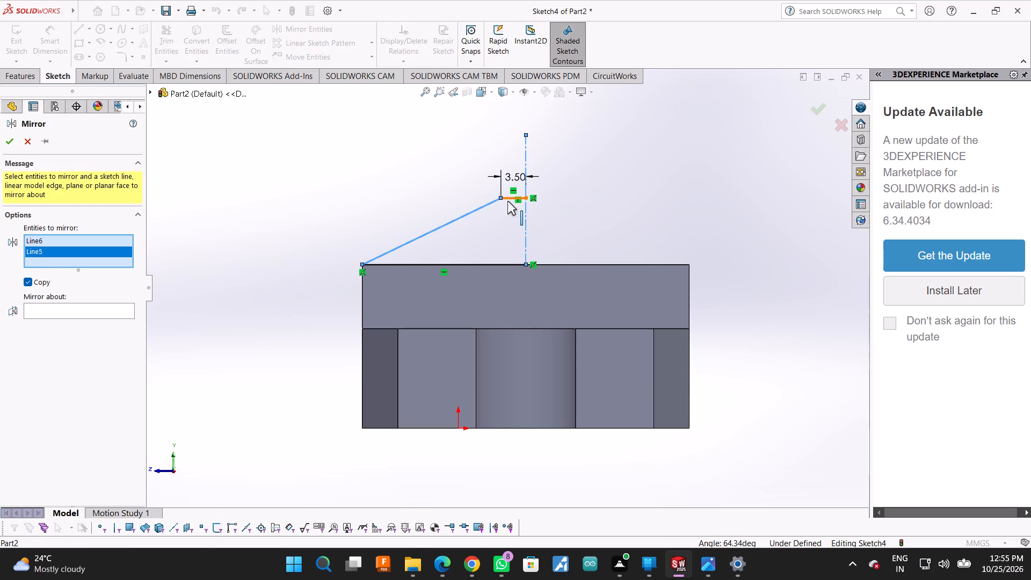
{"action": "left_click", "coordinate": [507, 201]}
{"action": "left_click", "coordinate": [479, 263]}
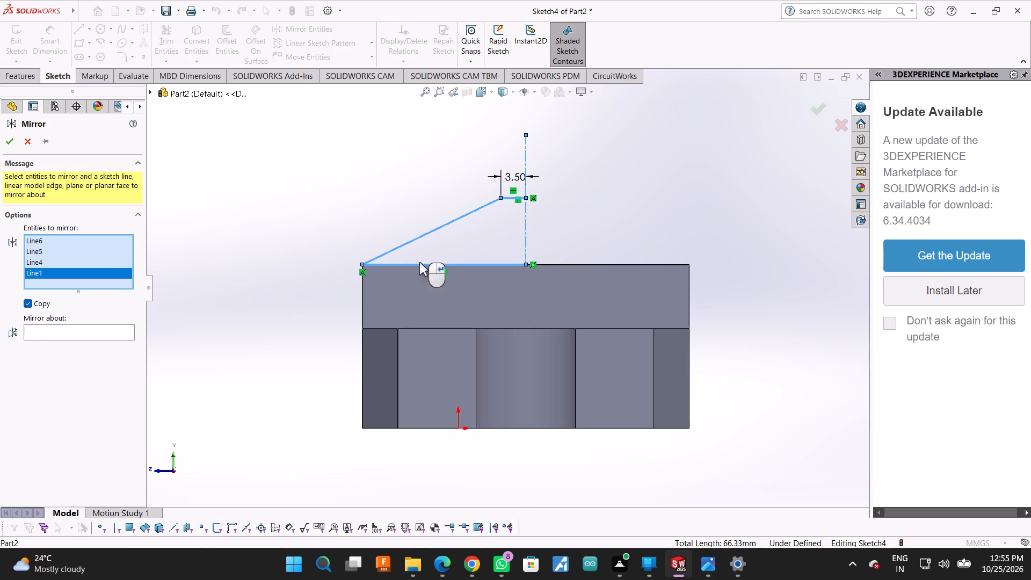
{"action": "left_click", "coordinate": [38, 325]}
{"action": "left_click", "coordinate": [39, 329]}
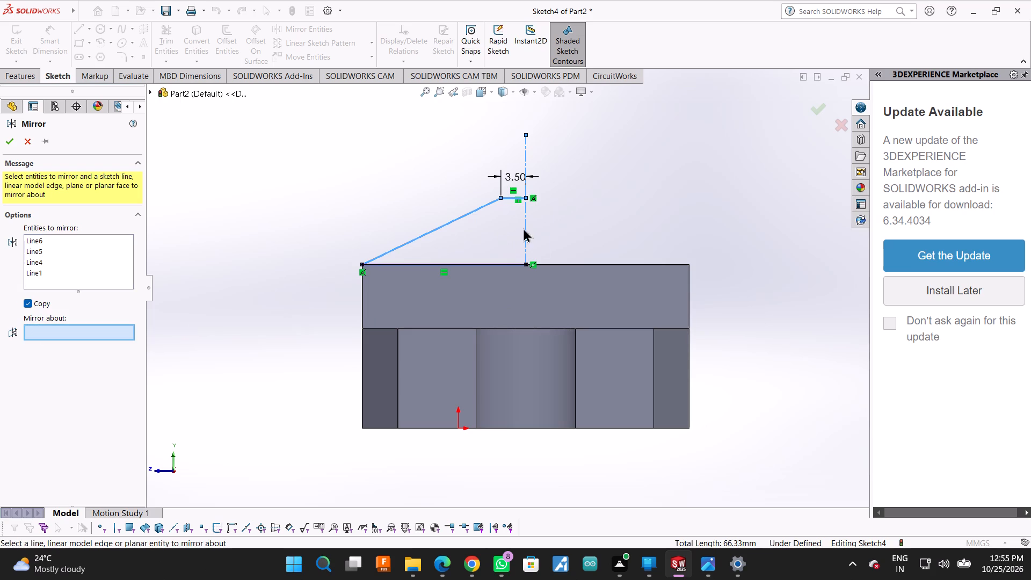
{"action": "left_click", "coordinate": [526, 225]}
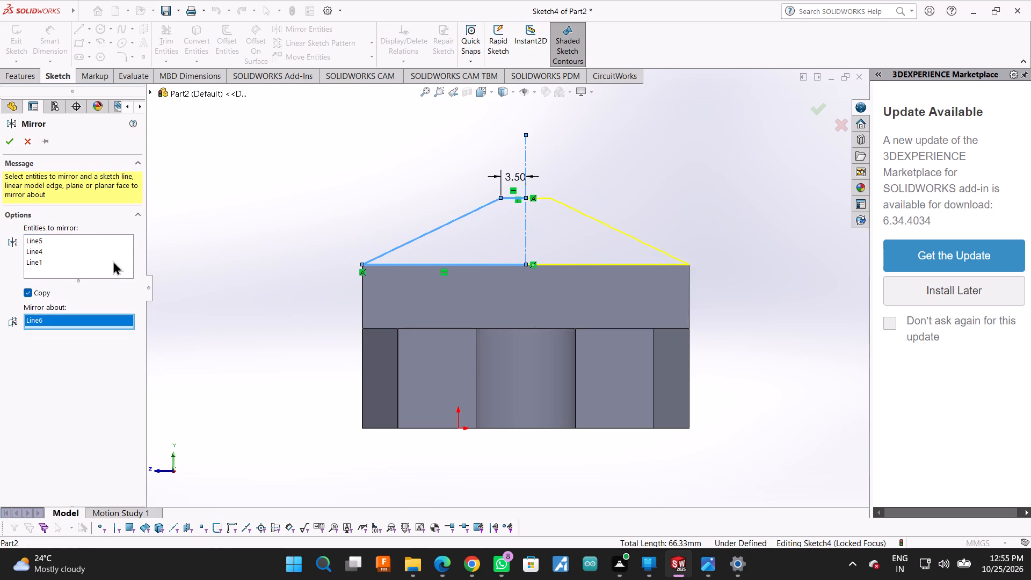
{"action": "left_click", "coordinate": [6, 145]}
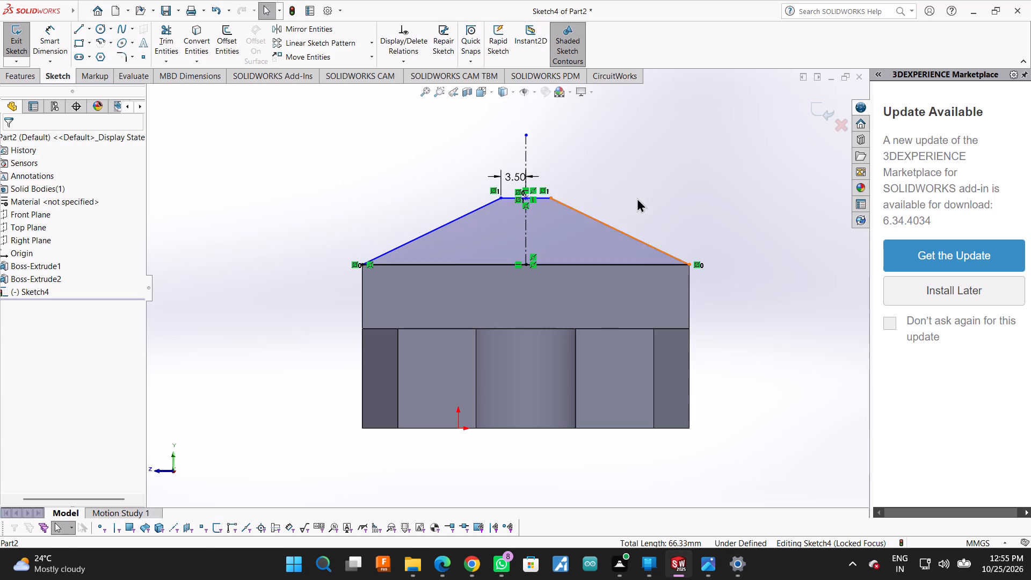
Trim away the vertical construction line above and inside the mirrored Sketch4 profile.
{"action": "scroll", "coordinate": [642, 189], "scroll_direction": "down", "scroll_amount": 3}
{"action": "scroll", "coordinate": [642, 189], "scroll_direction": "up", "scroll_amount": 2}
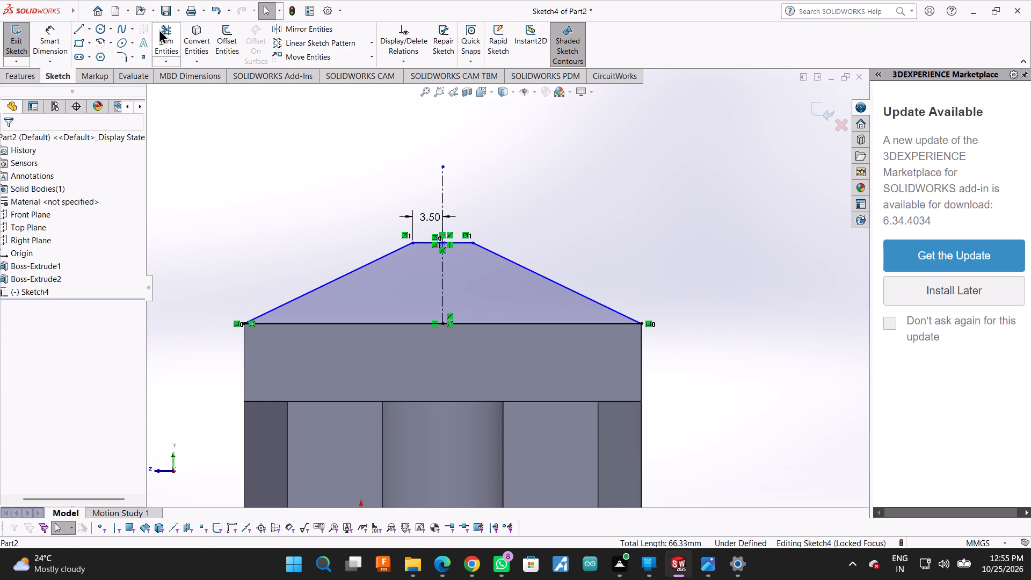
{"action": "left_click", "coordinate": [159, 29]}
{"action": "left_click_drag", "start_coordinate": [398, 168], "coordinate": [495, 192]}
{"action": "left_click_drag", "start_coordinate": [466, 275], "coordinate": [408, 266]}
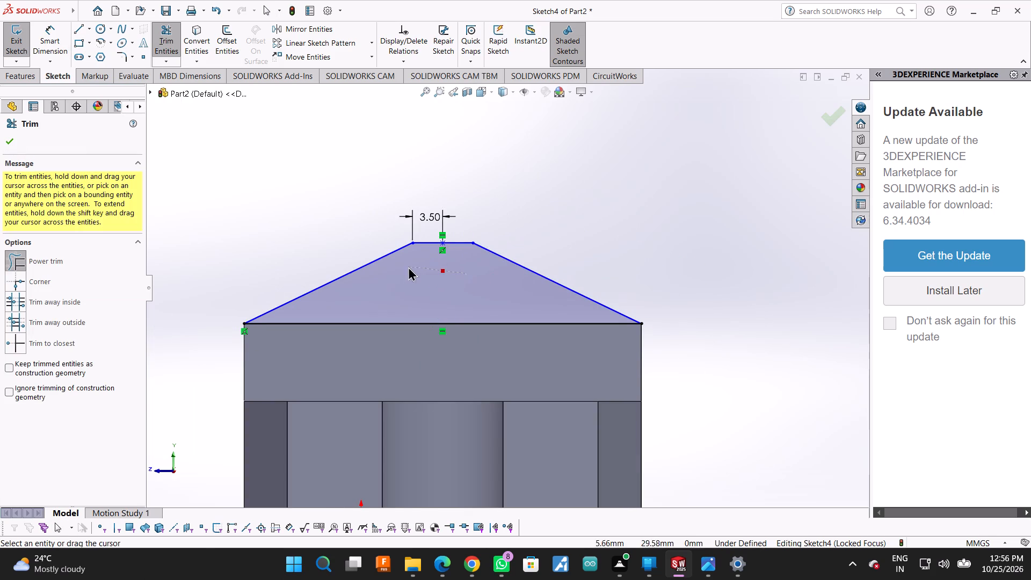
{"action": "left_click_drag", "start_coordinate": [408, 266], "coordinate": [407, 266]}
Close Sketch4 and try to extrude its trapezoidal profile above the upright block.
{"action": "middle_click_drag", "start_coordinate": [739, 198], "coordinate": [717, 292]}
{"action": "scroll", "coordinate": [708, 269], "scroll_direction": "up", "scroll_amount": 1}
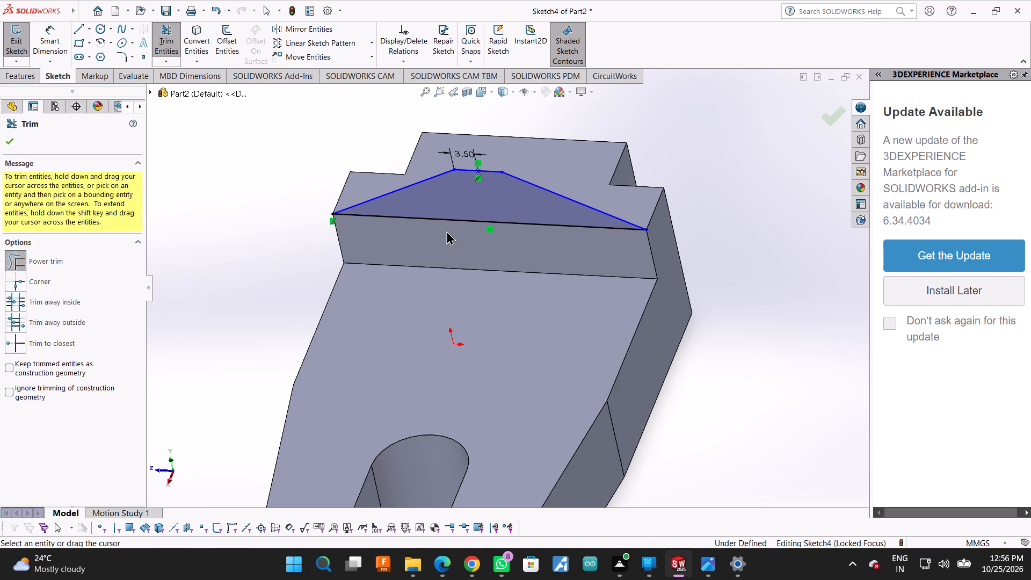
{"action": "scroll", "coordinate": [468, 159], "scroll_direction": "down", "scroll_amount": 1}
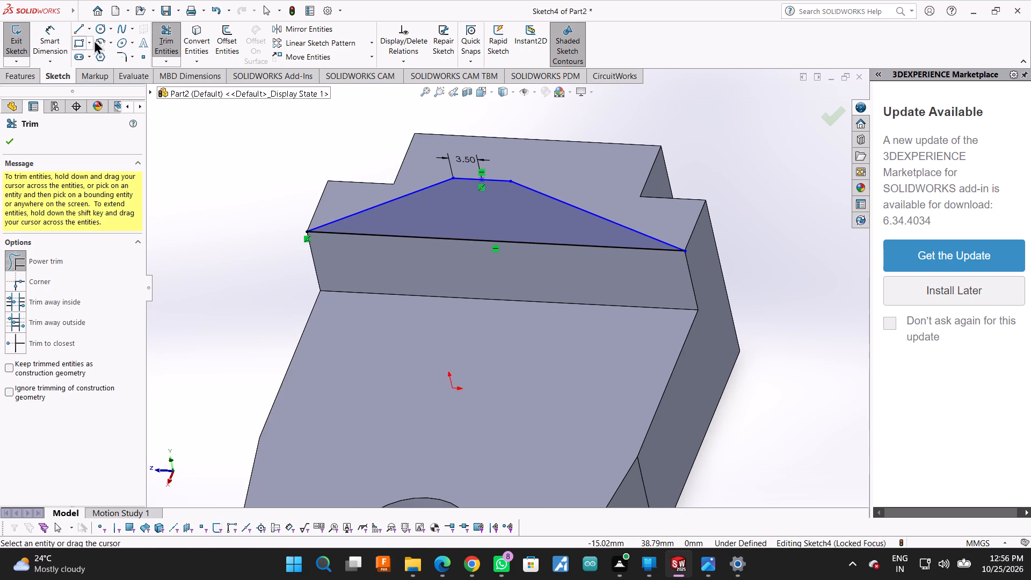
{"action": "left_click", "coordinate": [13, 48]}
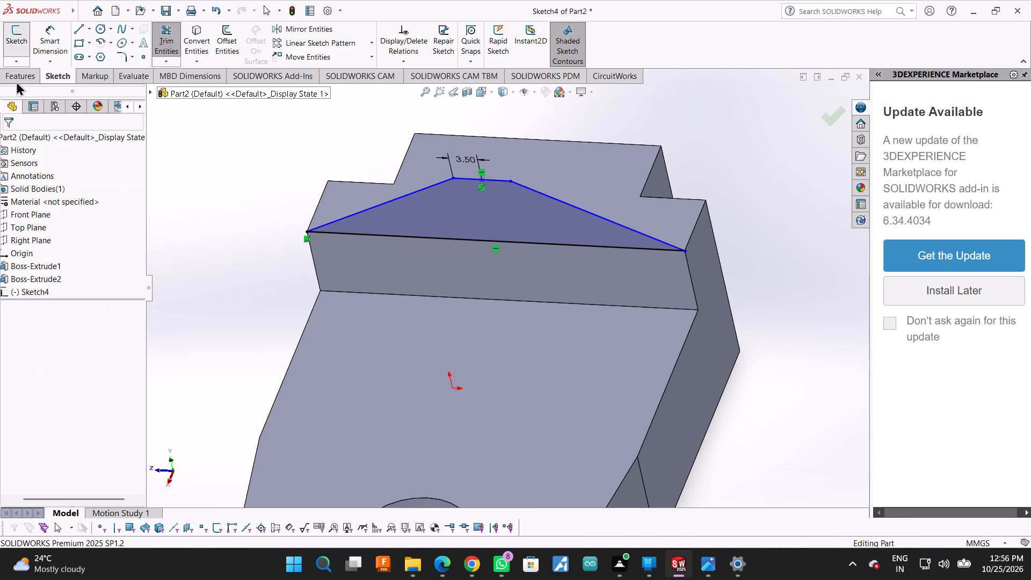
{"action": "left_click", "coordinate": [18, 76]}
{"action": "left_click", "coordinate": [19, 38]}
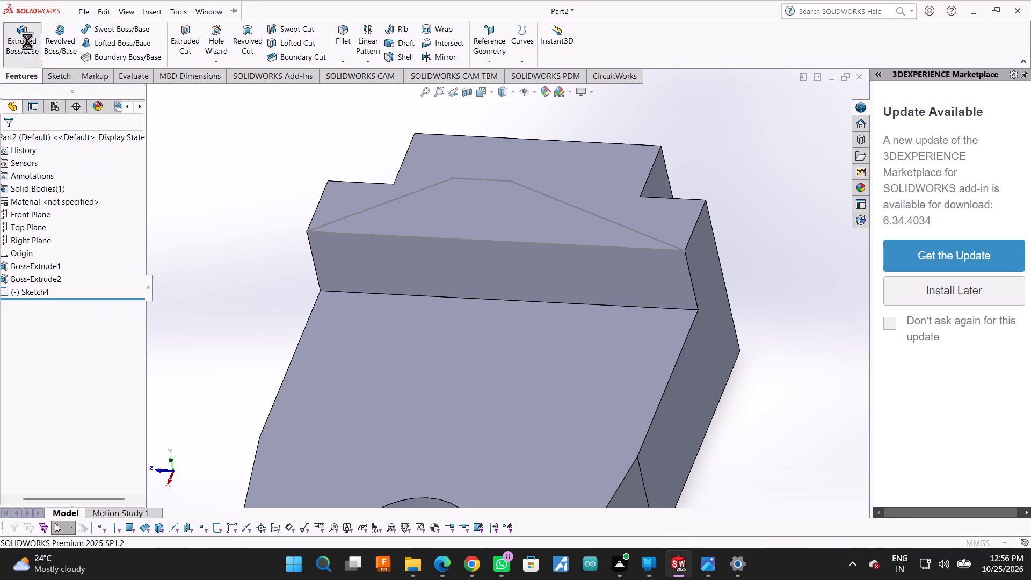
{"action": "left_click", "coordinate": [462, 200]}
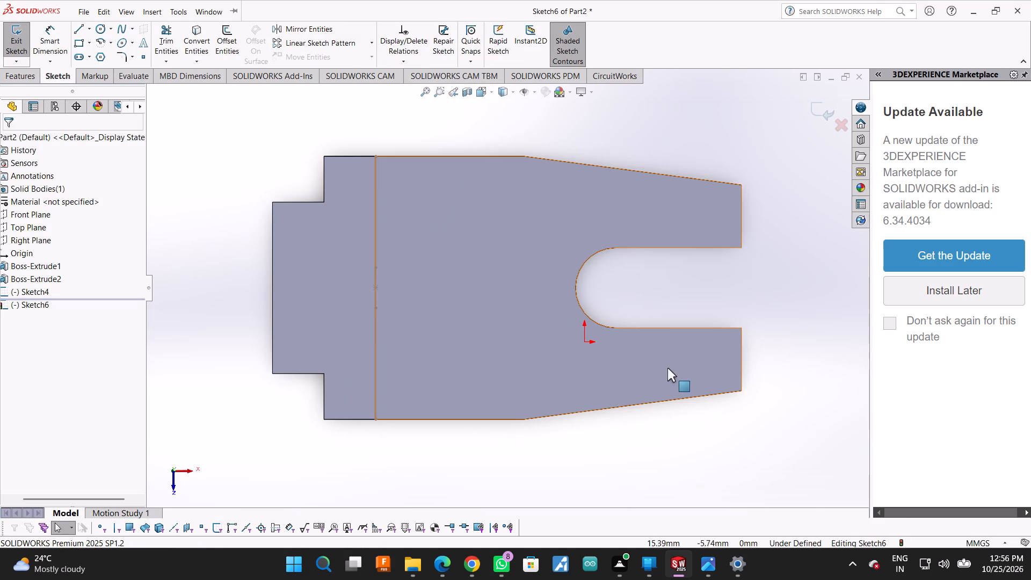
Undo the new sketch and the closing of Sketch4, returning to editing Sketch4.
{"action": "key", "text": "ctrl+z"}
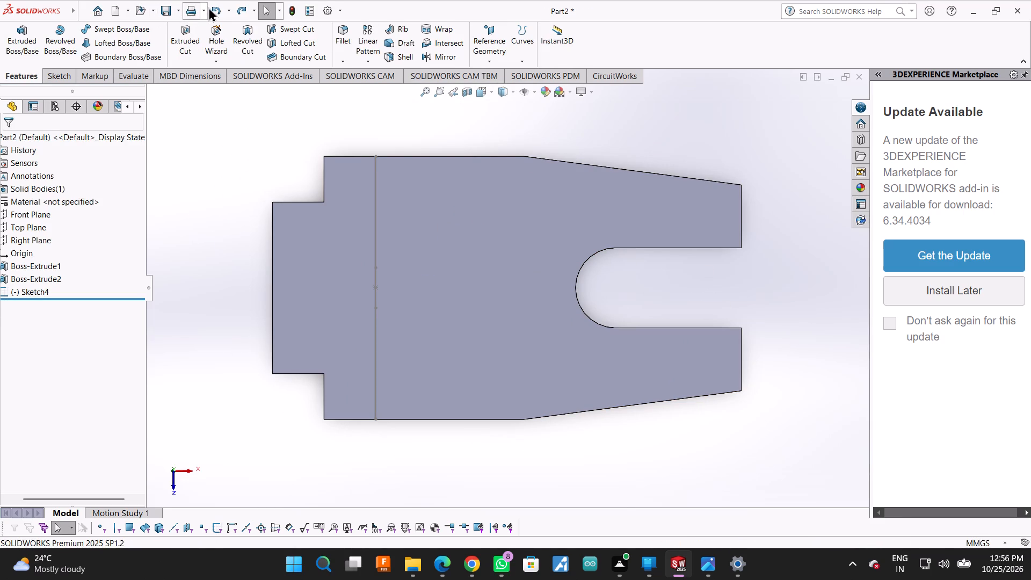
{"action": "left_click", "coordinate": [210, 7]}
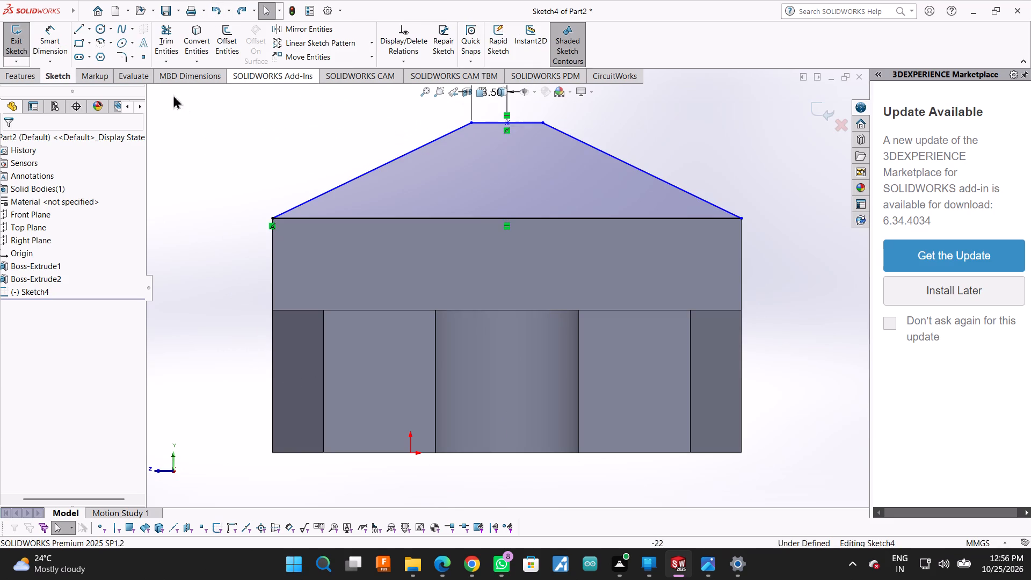
Extrude the trapezoidal Sketch4 profile 9 mm blind in the reversed direction over the upright block, with the result merged.
{"action": "left_click", "coordinate": [26, 77]}
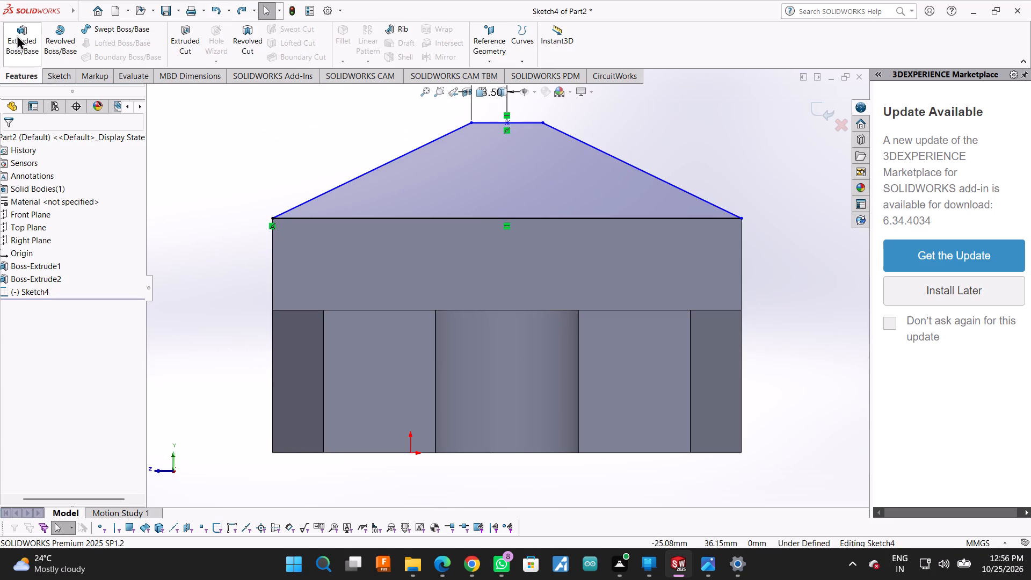
{"action": "left_click", "coordinate": [18, 35]}
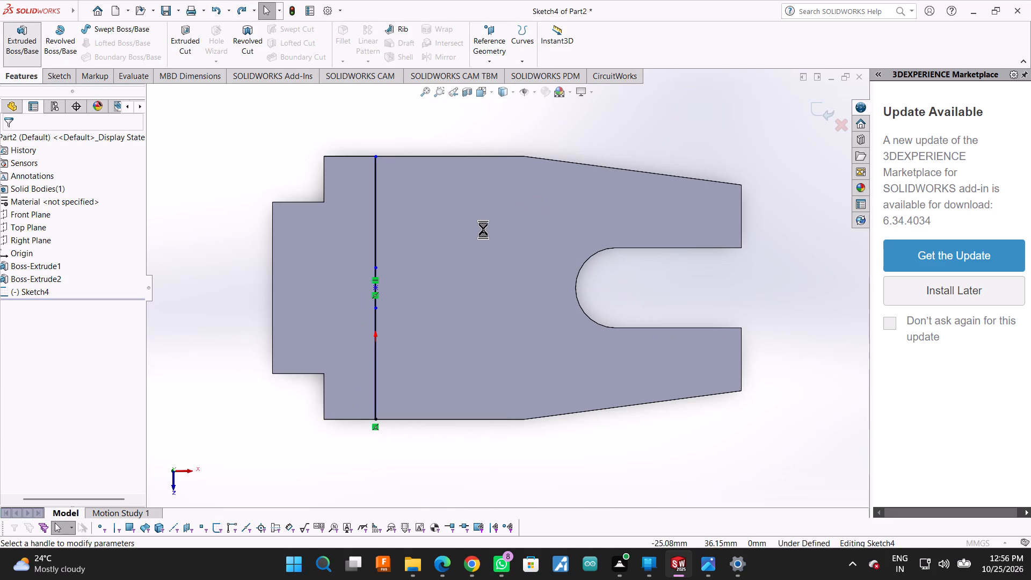
{"action": "scroll", "coordinate": [676, 269], "scroll_direction": "up", "scroll_amount": 1}
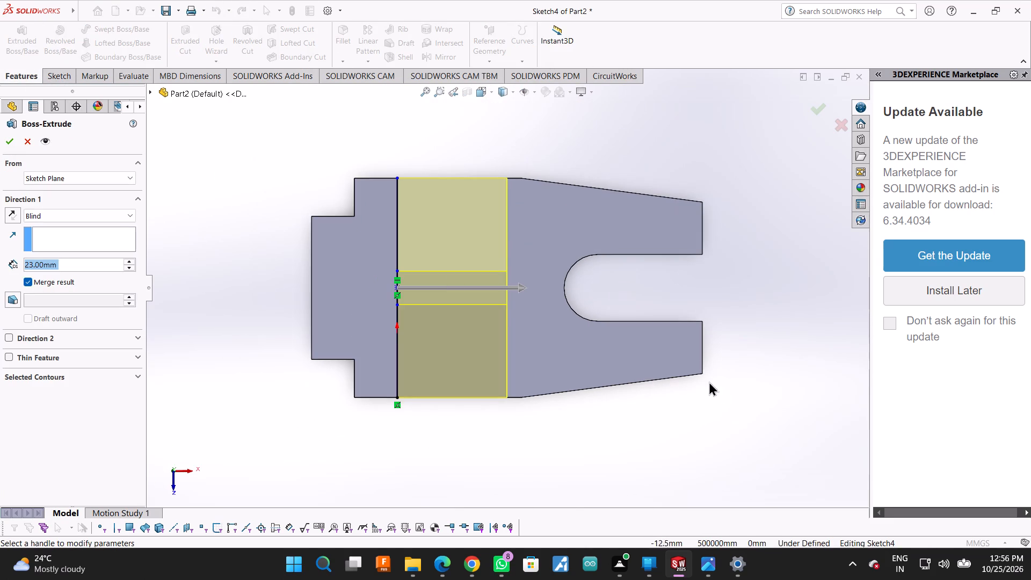
{"action": "middle_click", "coordinate": [699, 280]}
{"action": "middle_click_drag", "start_coordinate": [434, 122], "coordinate": [453, 139]}
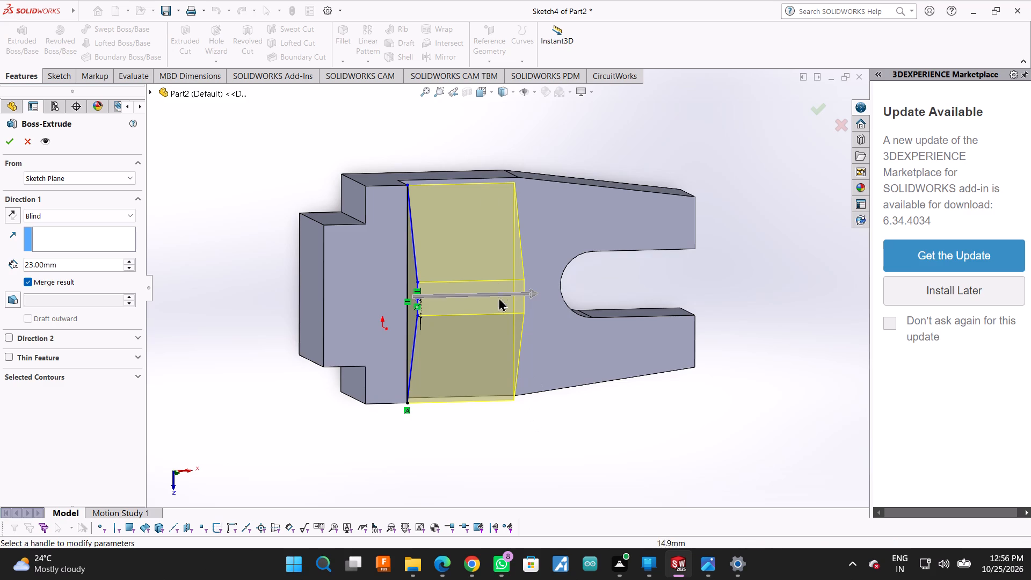
{"action": "scroll", "coordinate": [644, 296], "scroll_direction": "up", "scroll_amount": 1}
{"action": "middle_click_drag", "start_coordinate": [631, 269], "coordinate": [567, 163]}
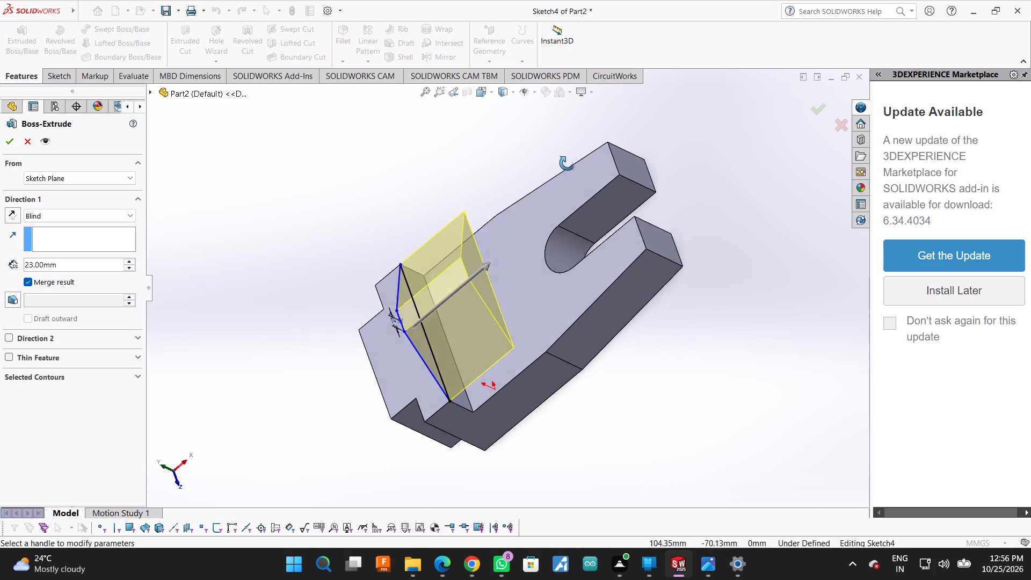
{"action": "middle_click_drag", "start_coordinate": [567, 163], "coordinate": [597, 120]}
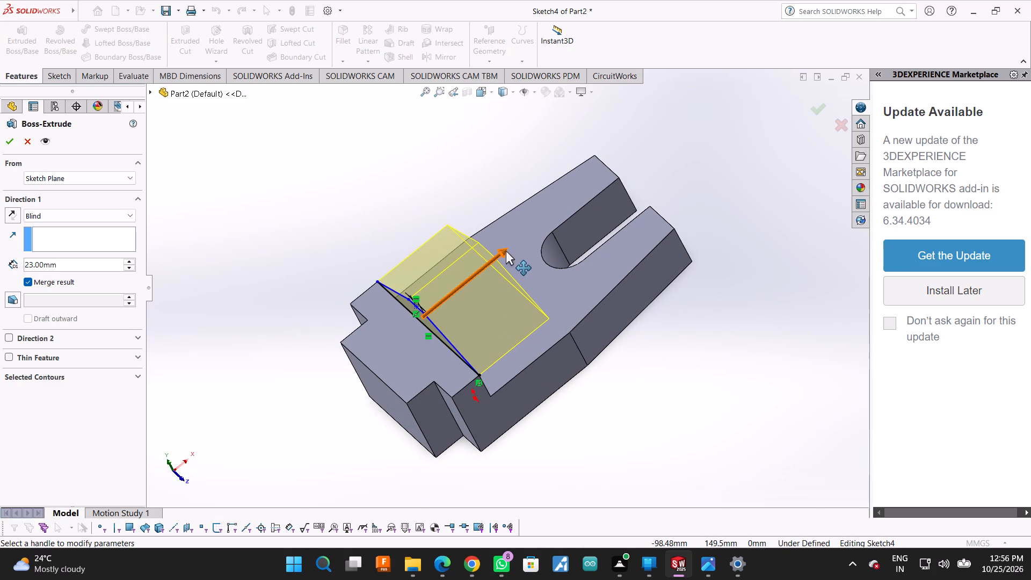
{"action": "left_click_drag", "start_coordinate": [506, 250], "coordinate": [413, 367]}
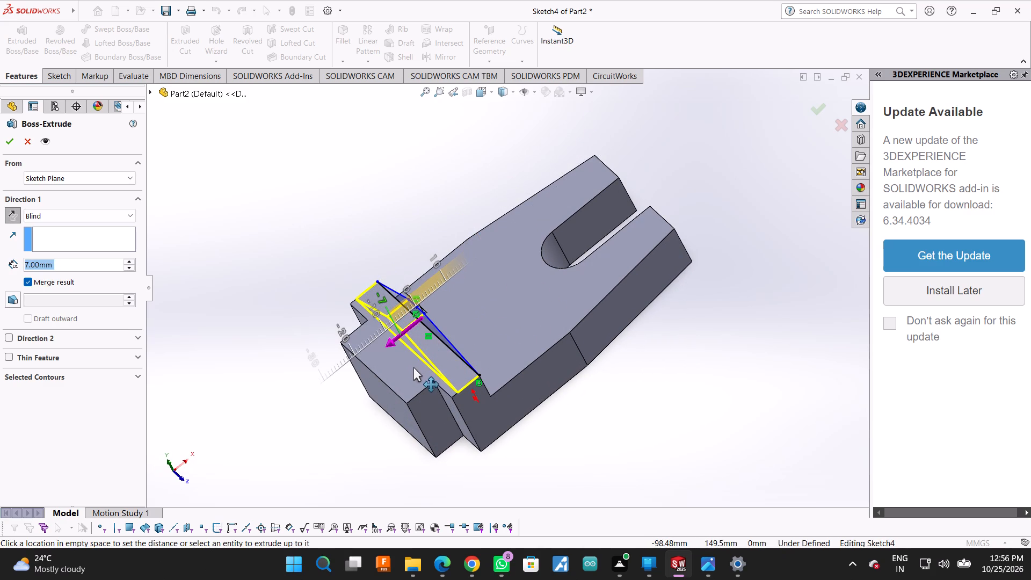
{"action": "left_click_drag", "start_coordinate": [413, 367], "coordinate": [410, 368]}
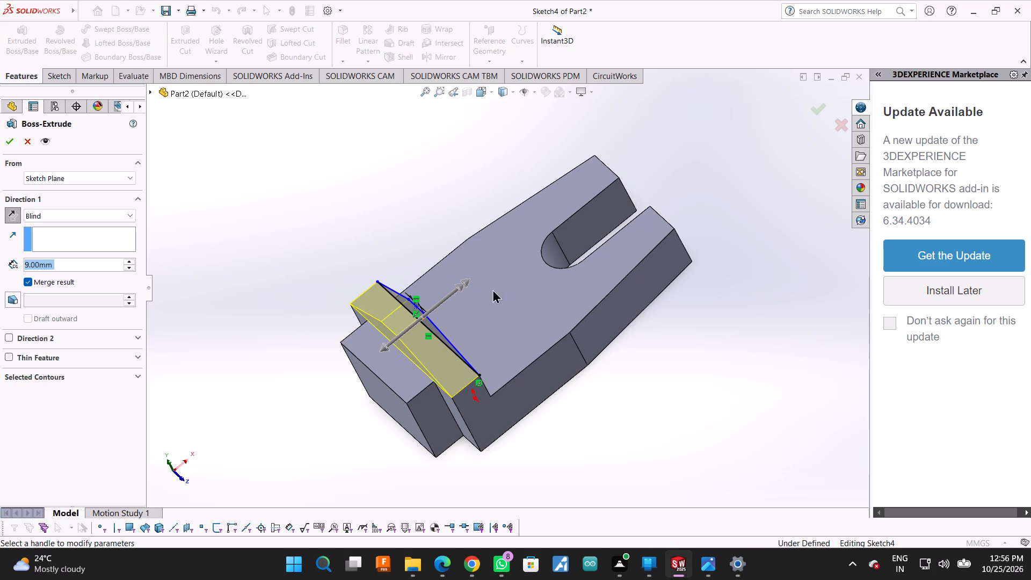
{"action": "left_click", "coordinate": [11, 143]}
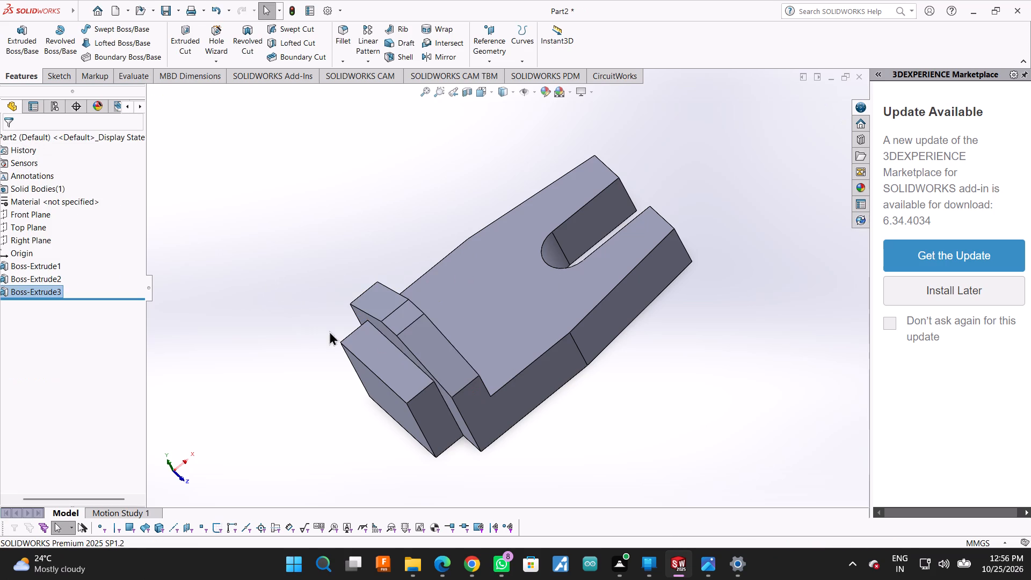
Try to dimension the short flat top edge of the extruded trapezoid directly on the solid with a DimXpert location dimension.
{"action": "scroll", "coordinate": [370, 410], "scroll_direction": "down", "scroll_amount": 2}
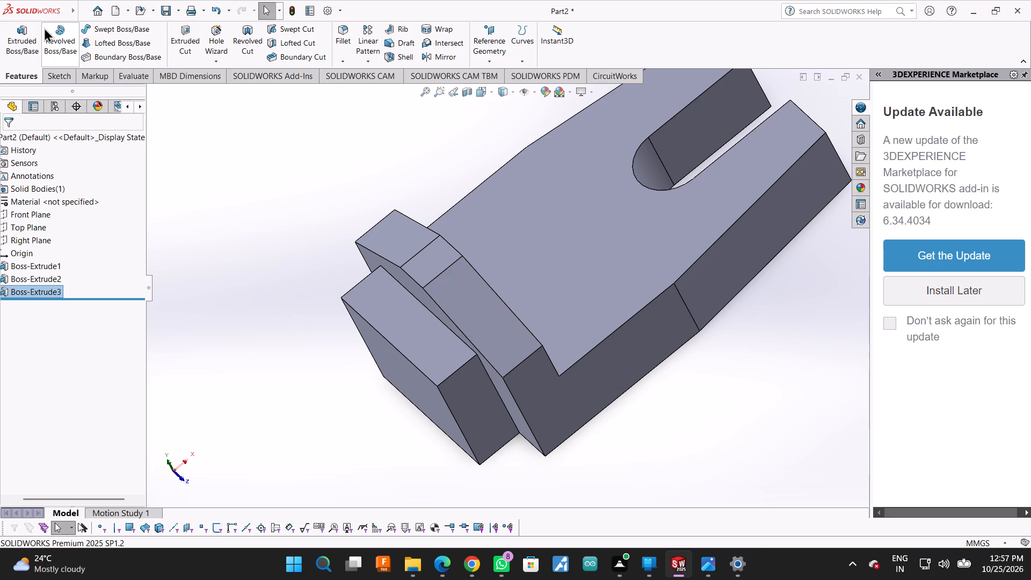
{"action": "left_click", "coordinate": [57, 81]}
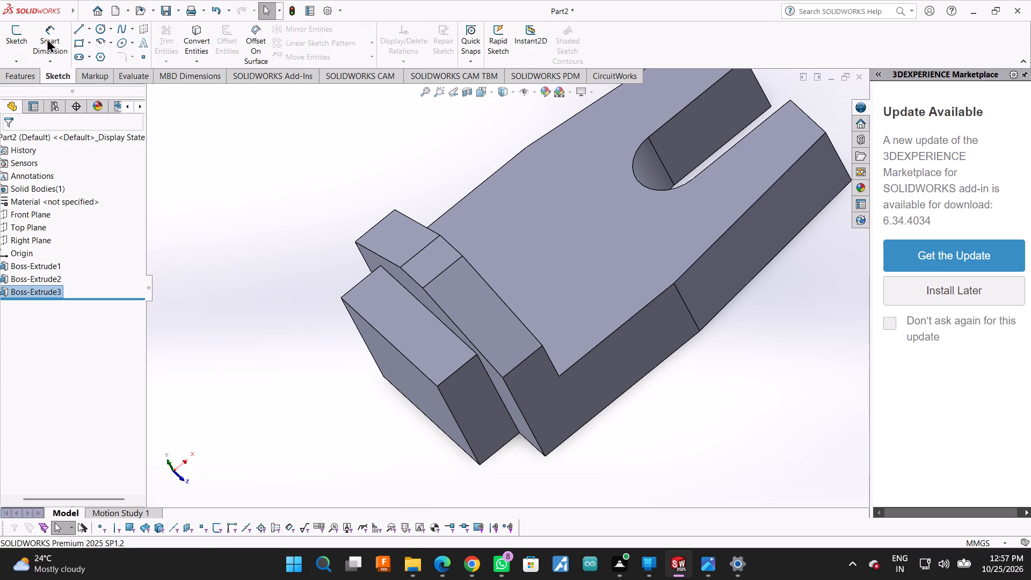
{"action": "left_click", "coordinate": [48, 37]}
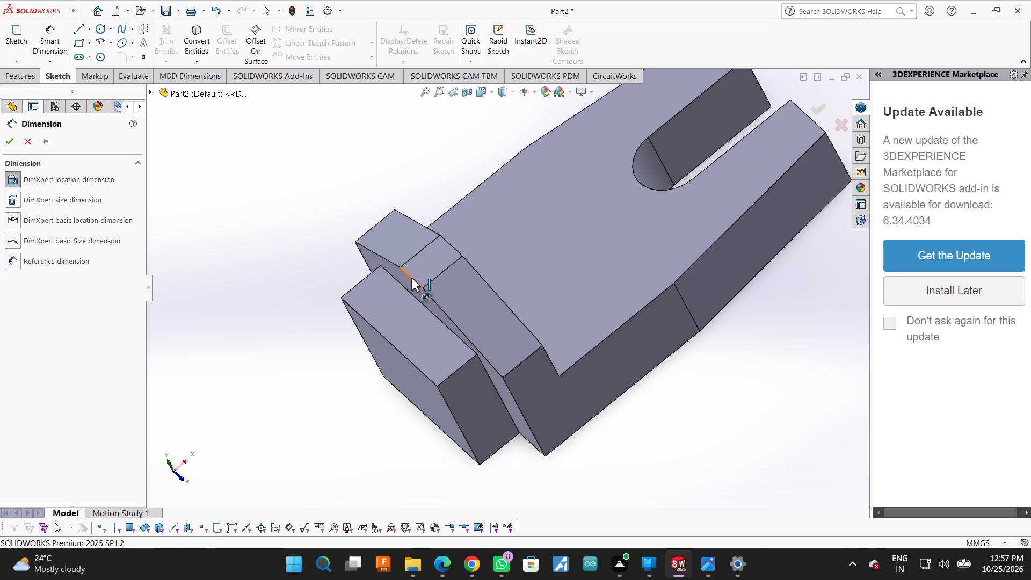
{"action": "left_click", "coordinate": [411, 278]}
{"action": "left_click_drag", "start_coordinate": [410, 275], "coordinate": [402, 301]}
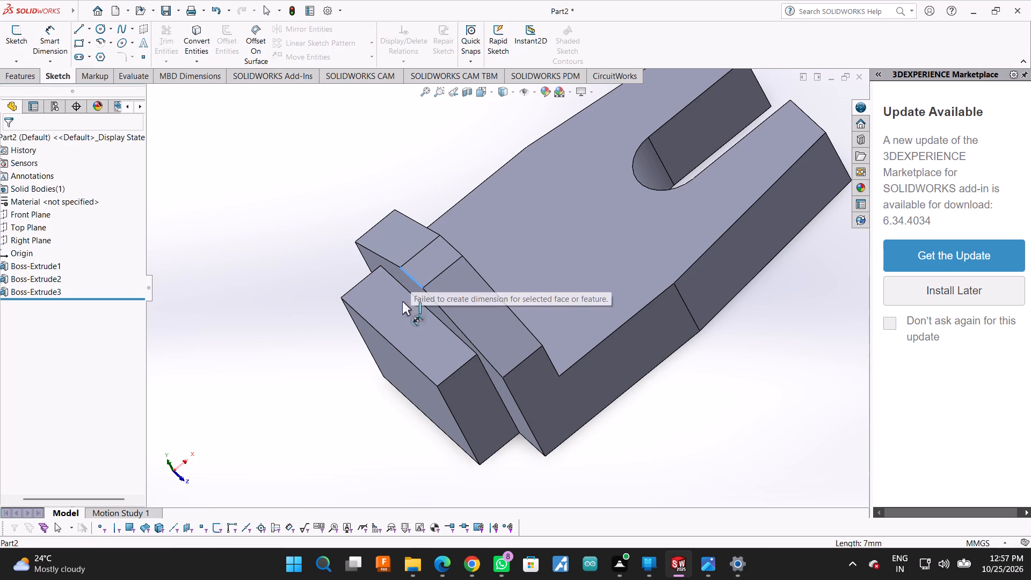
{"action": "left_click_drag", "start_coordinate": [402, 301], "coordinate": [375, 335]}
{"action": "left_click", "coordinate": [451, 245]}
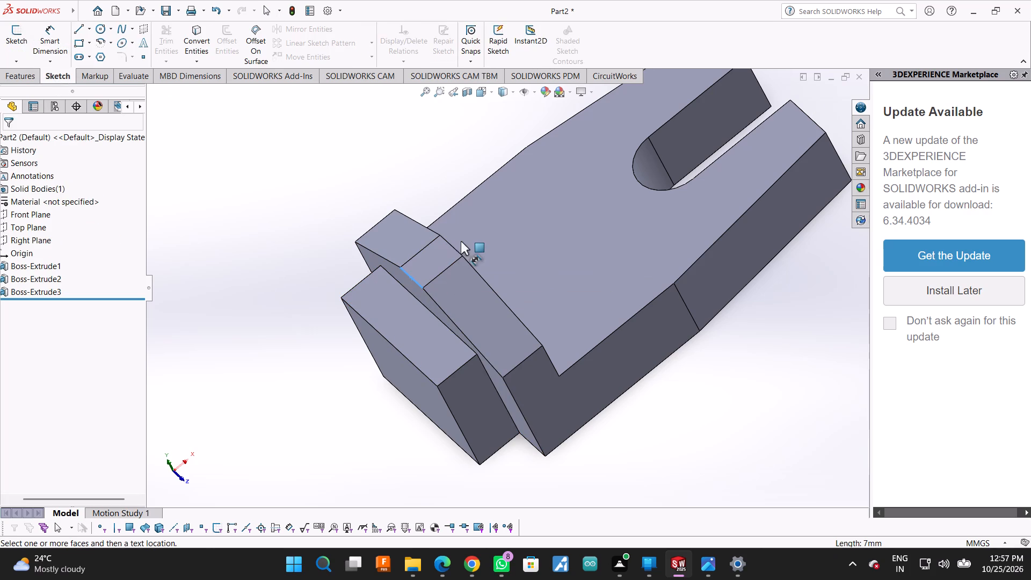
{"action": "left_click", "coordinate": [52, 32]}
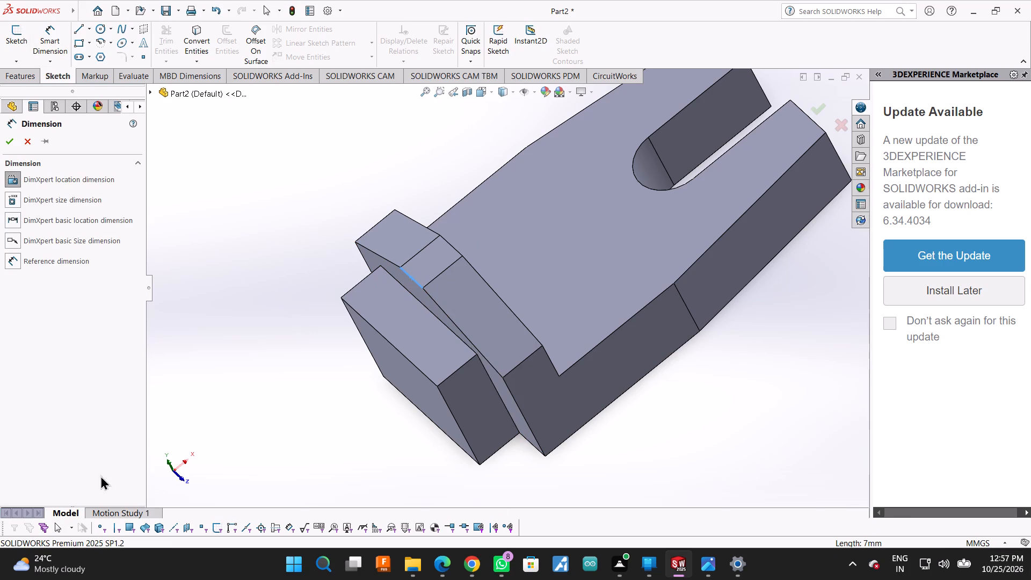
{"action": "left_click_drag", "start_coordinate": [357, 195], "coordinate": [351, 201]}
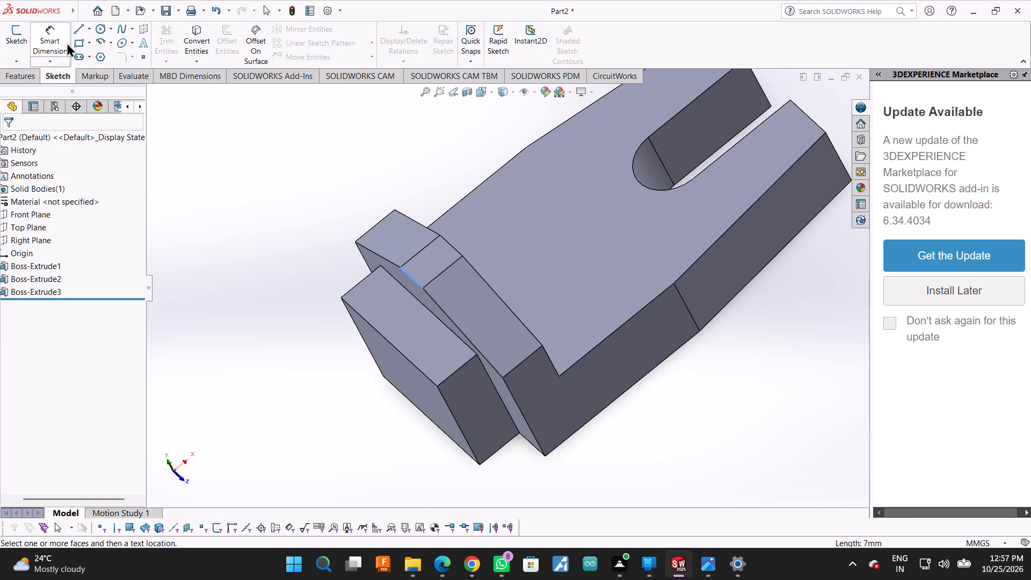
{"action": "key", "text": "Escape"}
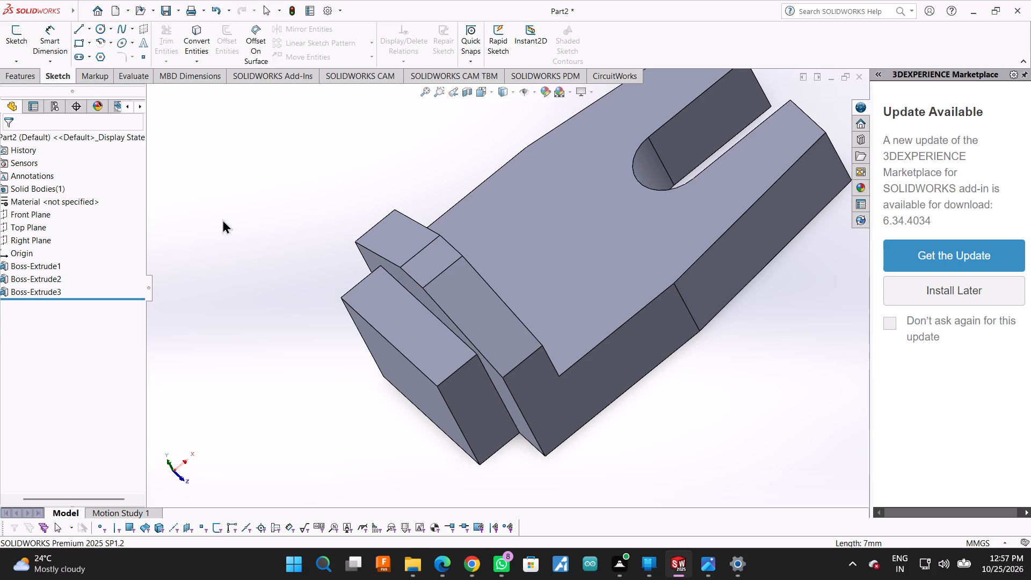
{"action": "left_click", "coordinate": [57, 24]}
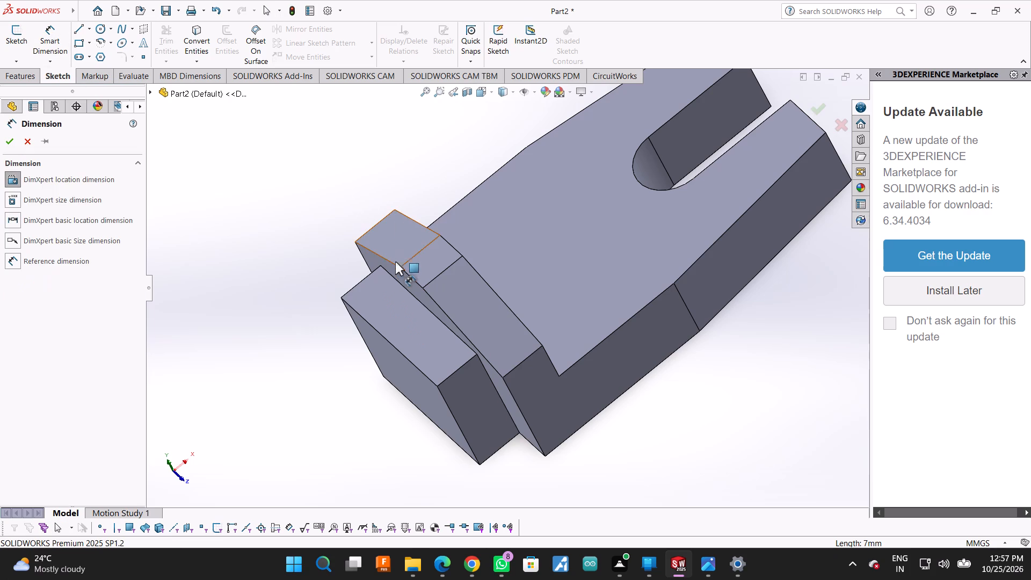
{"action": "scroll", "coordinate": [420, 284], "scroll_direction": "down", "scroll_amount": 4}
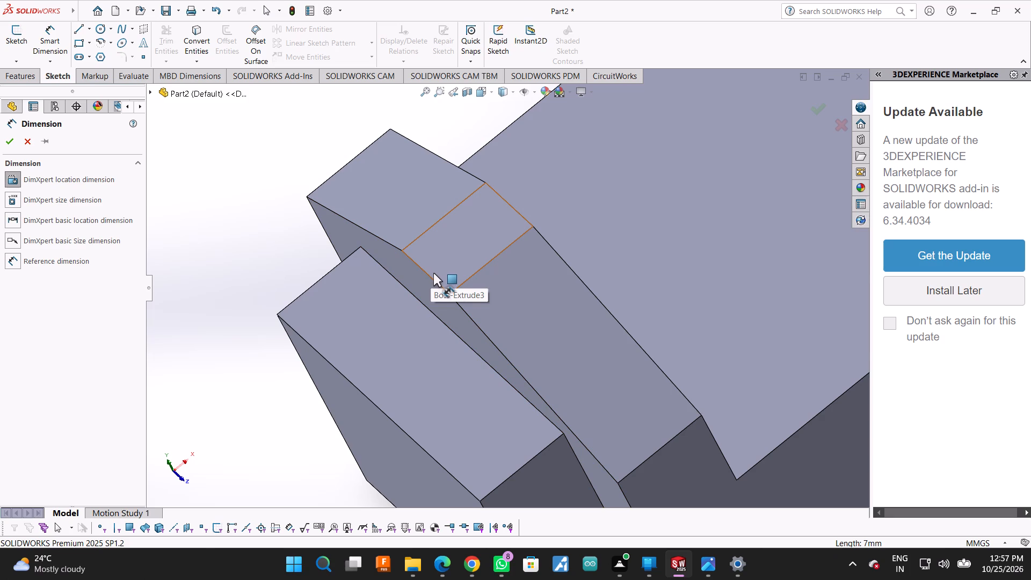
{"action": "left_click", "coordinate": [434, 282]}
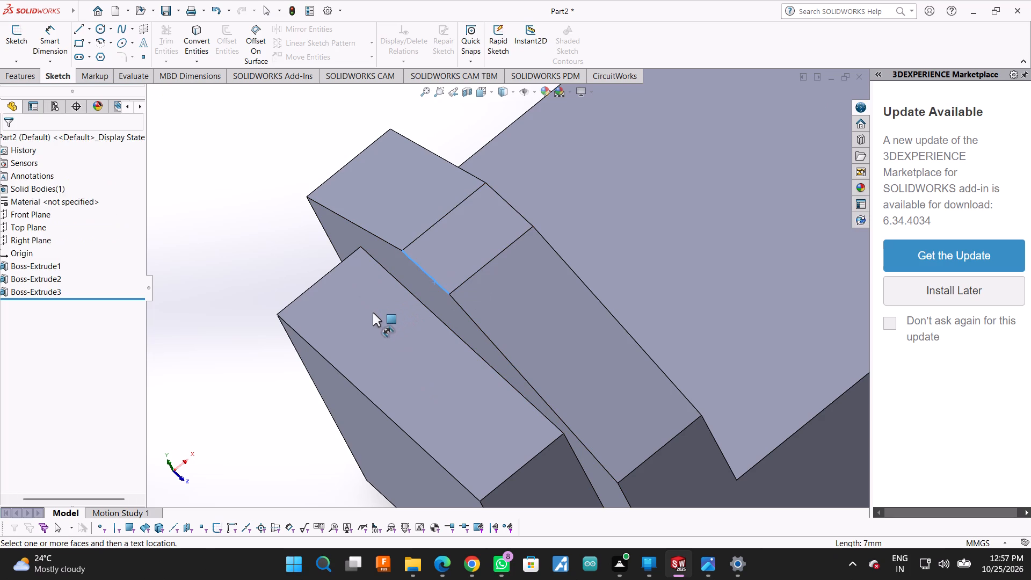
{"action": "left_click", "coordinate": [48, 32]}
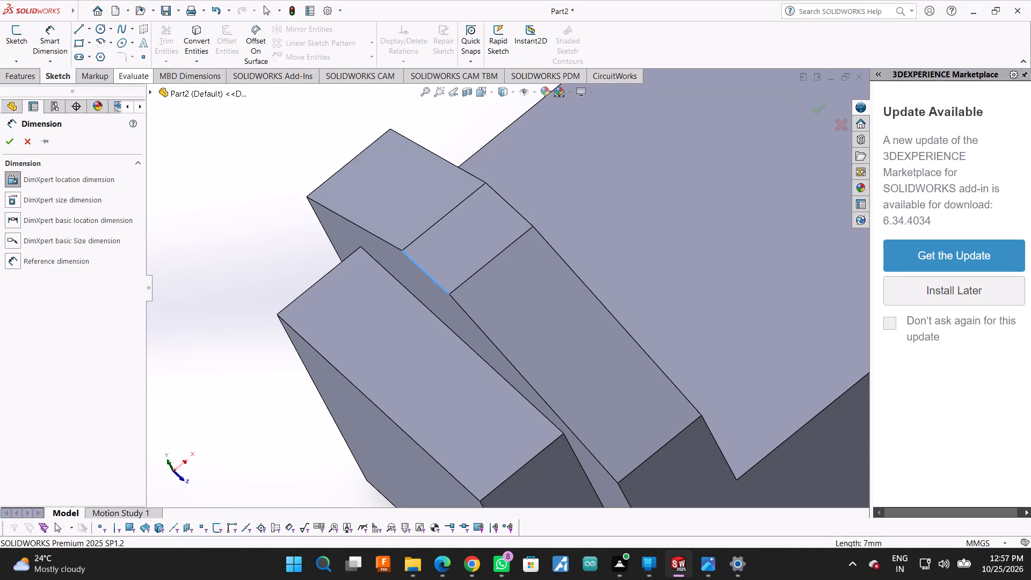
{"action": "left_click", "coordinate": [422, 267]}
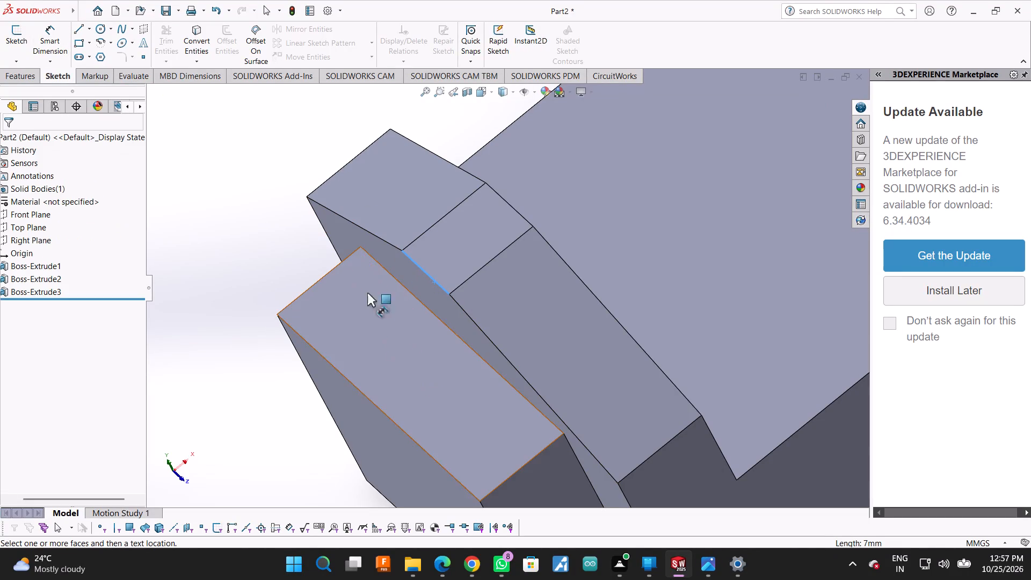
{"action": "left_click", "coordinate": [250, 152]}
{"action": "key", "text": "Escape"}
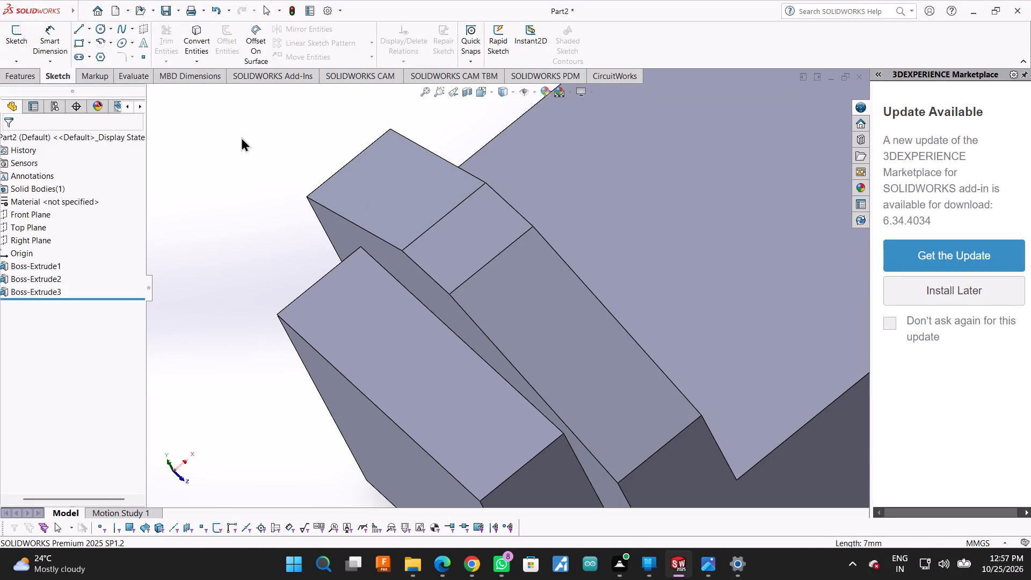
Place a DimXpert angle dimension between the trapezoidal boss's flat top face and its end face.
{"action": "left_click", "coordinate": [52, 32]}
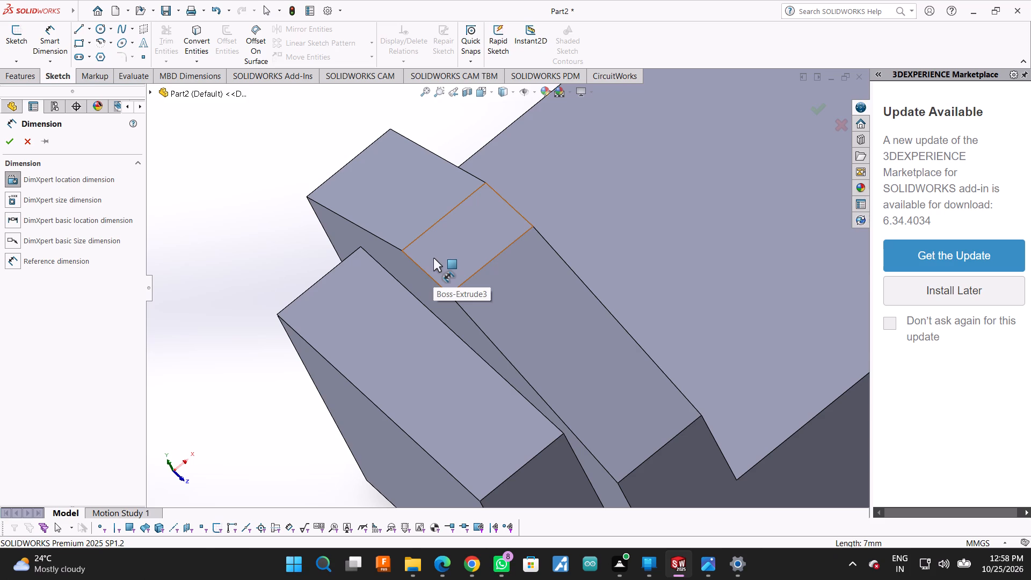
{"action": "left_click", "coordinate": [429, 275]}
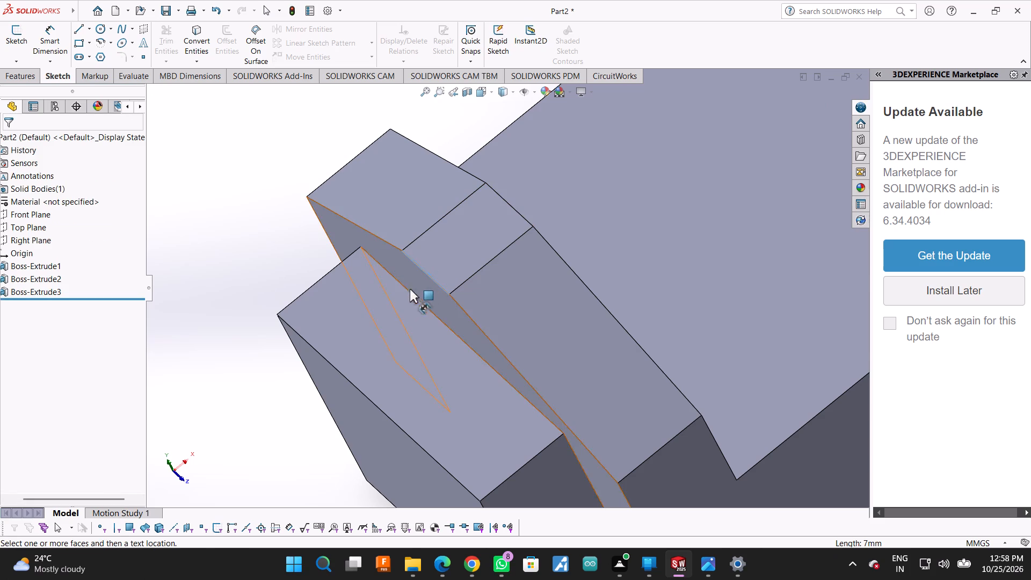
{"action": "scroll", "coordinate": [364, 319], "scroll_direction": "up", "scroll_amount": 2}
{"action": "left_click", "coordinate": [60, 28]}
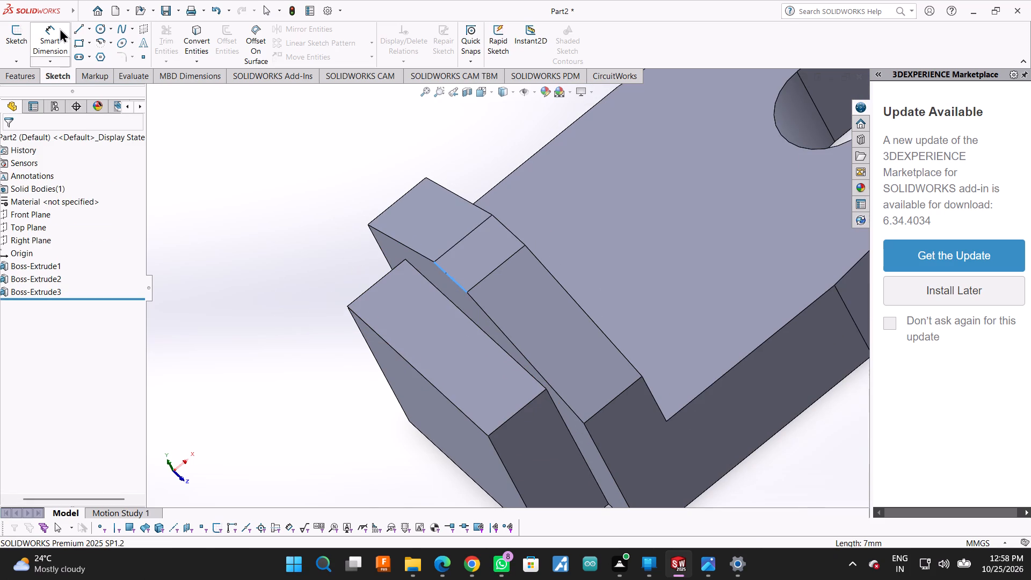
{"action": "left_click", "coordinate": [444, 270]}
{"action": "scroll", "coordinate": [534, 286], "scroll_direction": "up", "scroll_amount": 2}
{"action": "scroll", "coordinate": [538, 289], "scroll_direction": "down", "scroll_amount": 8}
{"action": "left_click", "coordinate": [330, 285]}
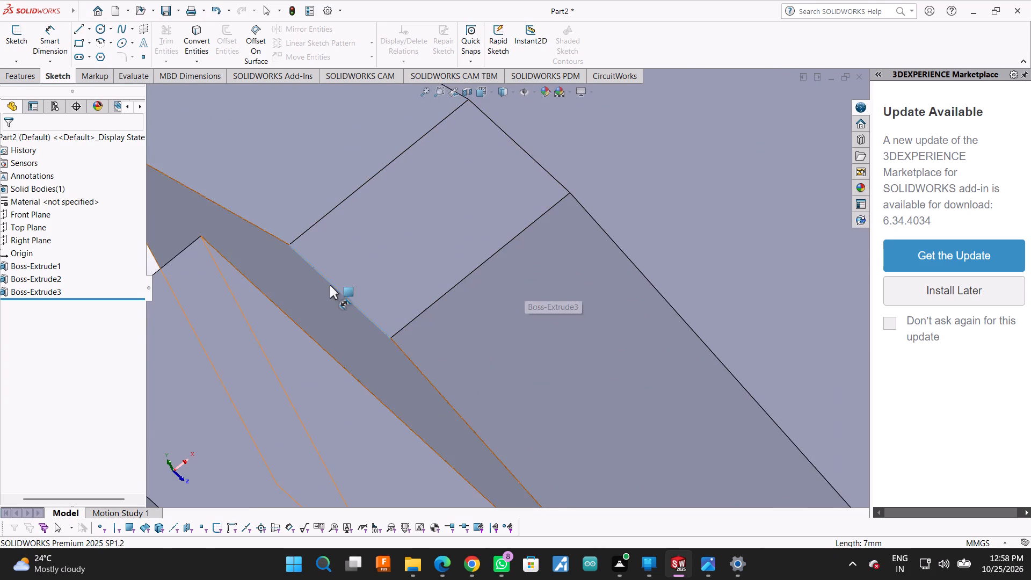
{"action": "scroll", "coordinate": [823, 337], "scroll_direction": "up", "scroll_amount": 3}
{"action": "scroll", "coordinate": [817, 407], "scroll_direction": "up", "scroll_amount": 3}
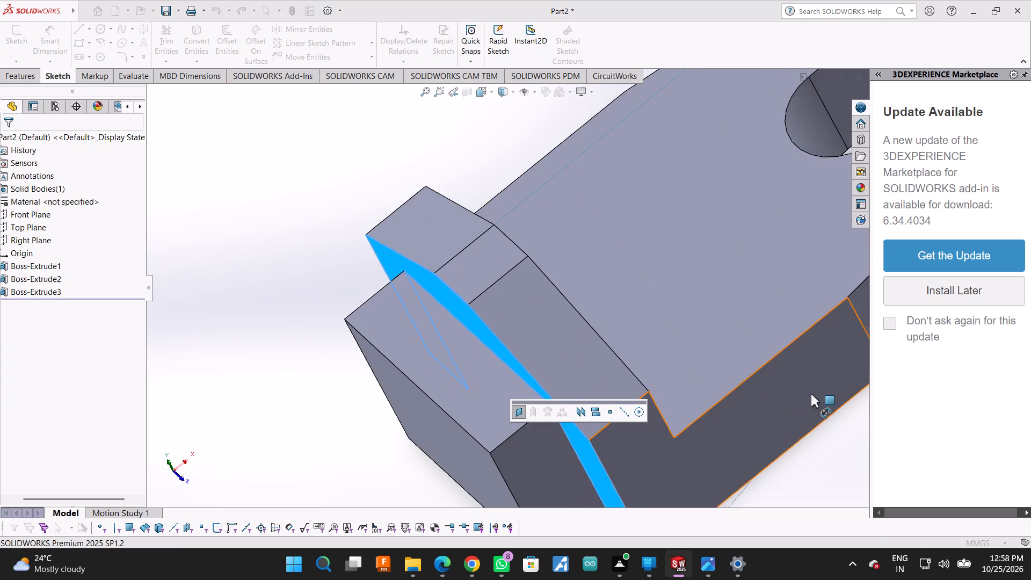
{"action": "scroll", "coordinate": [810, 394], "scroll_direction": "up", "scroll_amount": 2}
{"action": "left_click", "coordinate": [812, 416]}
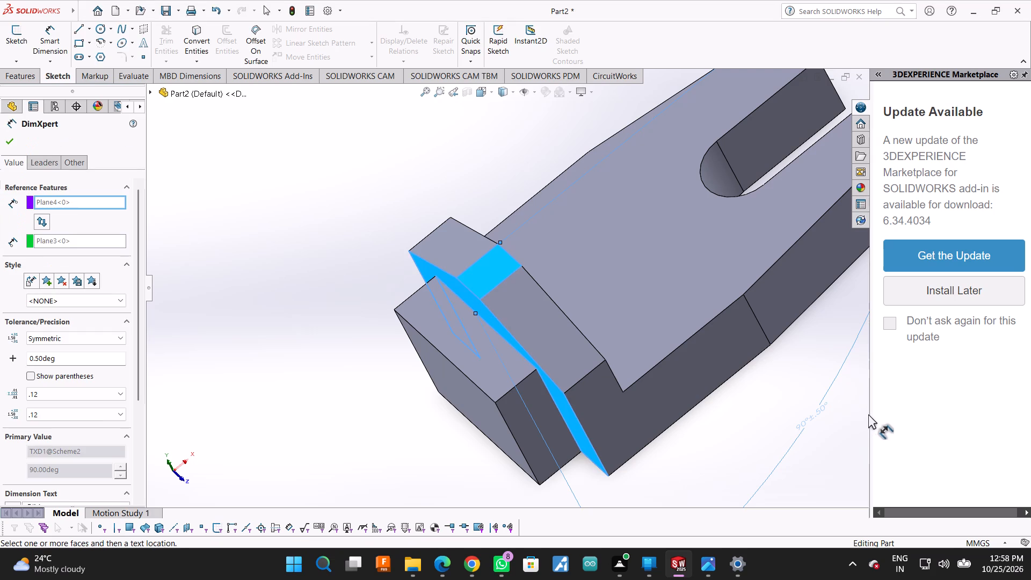
Narrow the 3DEXPERIENCE Marketplace pane to enlarge the graphics area.
{"action": "left_click_drag", "start_coordinate": [869, 414], "coordinate": [1007, 430]}
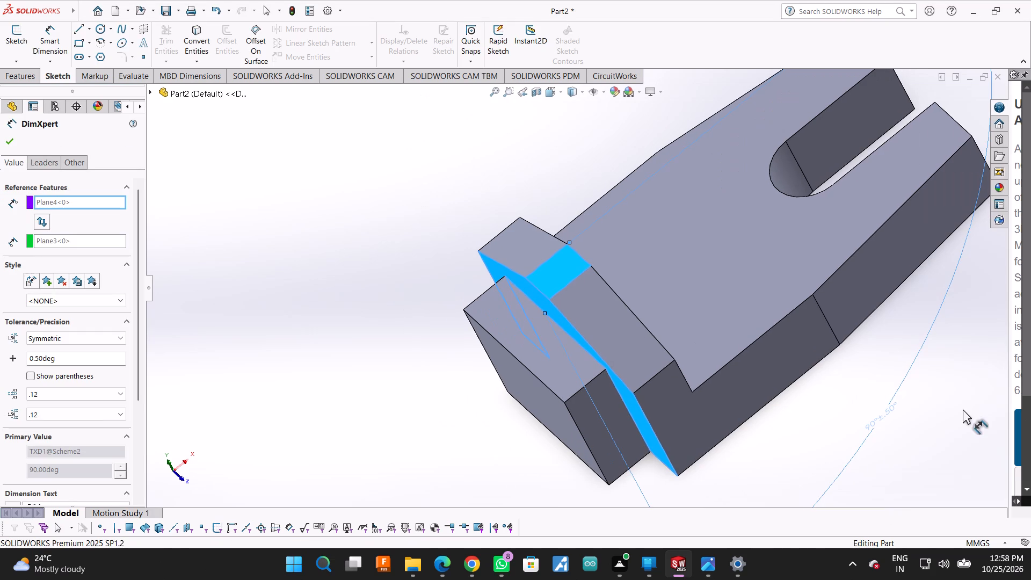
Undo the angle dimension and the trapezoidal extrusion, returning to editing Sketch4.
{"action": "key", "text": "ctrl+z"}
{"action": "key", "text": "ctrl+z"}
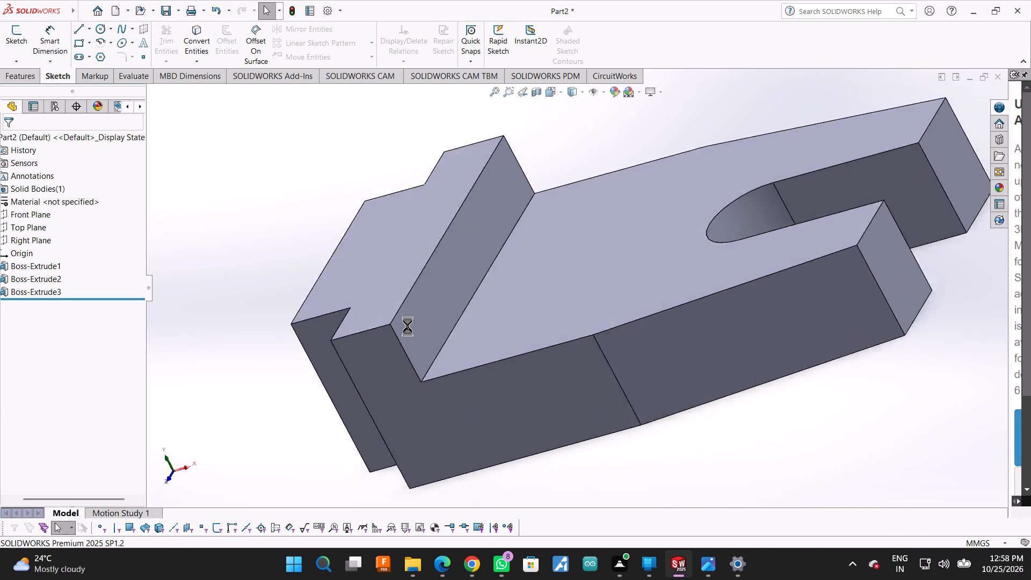
Check the full length of the trapezoid's top edge in Sketch4 between its two endpoints, without keeping a dimension.
{"action": "scroll", "coordinate": [376, 443], "scroll_direction": "up", "scroll_amount": 3}
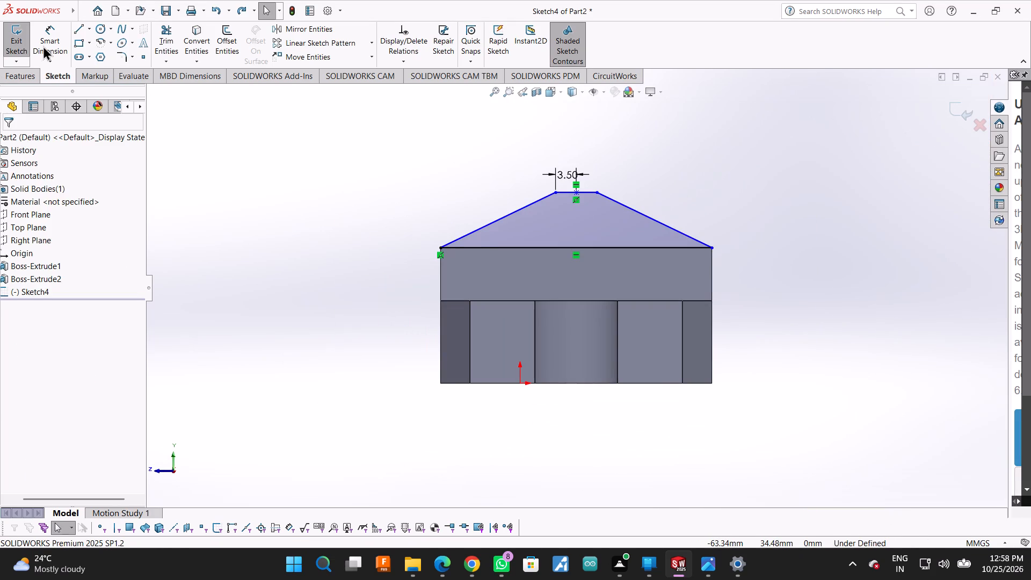
{"action": "left_click", "coordinate": [59, 31]}
{"action": "scroll", "coordinate": [509, 178], "scroll_direction": "down", "scroll_amount": 9}
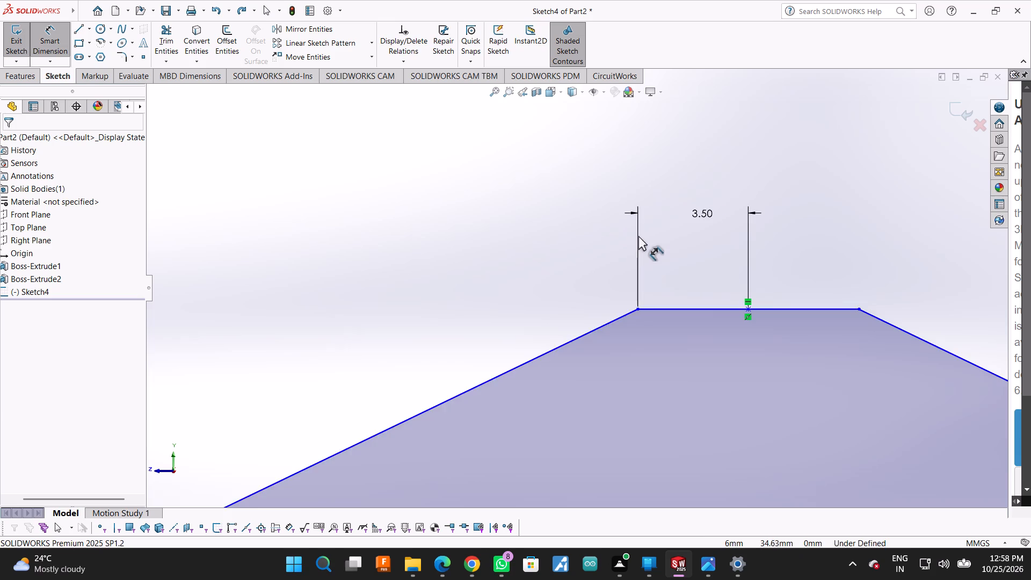
{"action": "scroll", "coordinate": [638, 236], "scroll_direction": "down", "scroll_amount": 2}
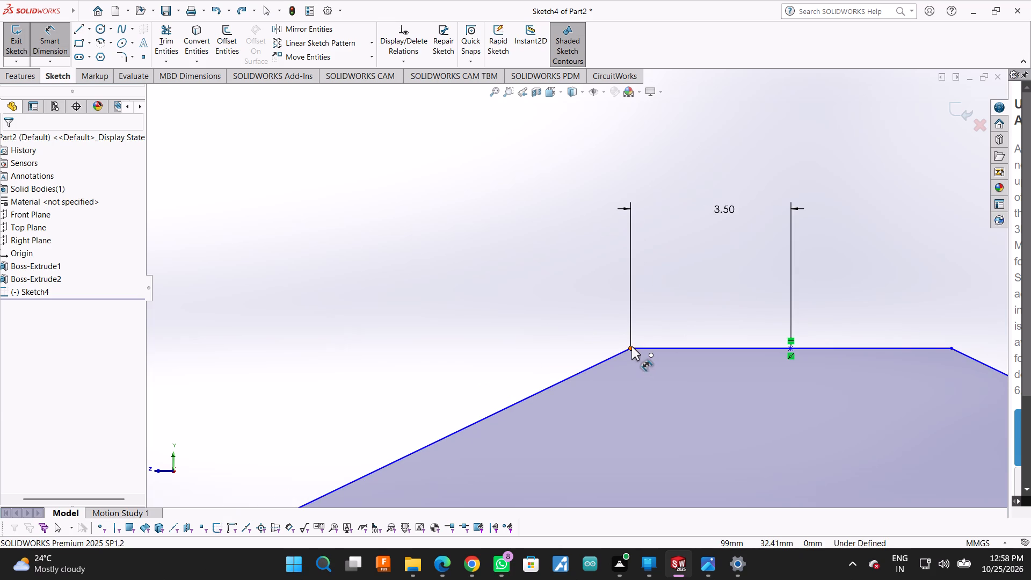
{"action": "left_click", "coordinate": [631, 346]}
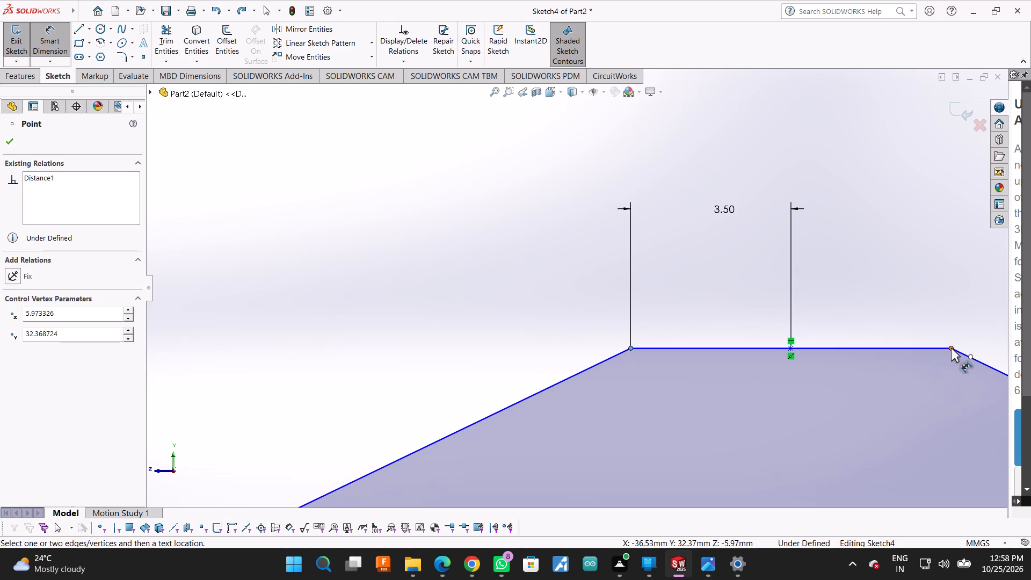
{"action": "left_click", "coordinate": [952, 348]}
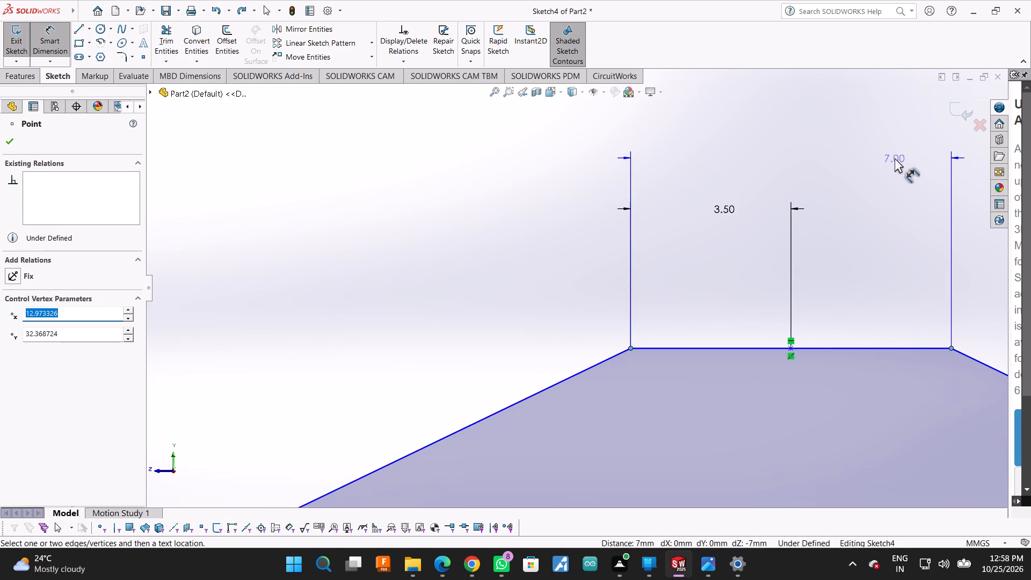
{"action": "key", "text": "Escape"}
{"action": "scroll", "coordinate": [436, 274], "scroll_direction": "up", "scroll_amount": 8}
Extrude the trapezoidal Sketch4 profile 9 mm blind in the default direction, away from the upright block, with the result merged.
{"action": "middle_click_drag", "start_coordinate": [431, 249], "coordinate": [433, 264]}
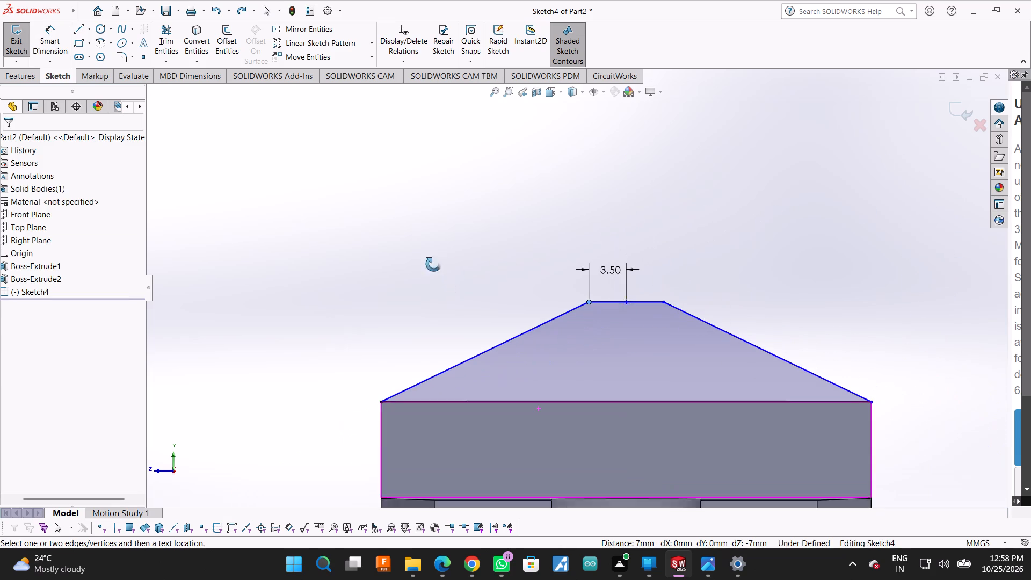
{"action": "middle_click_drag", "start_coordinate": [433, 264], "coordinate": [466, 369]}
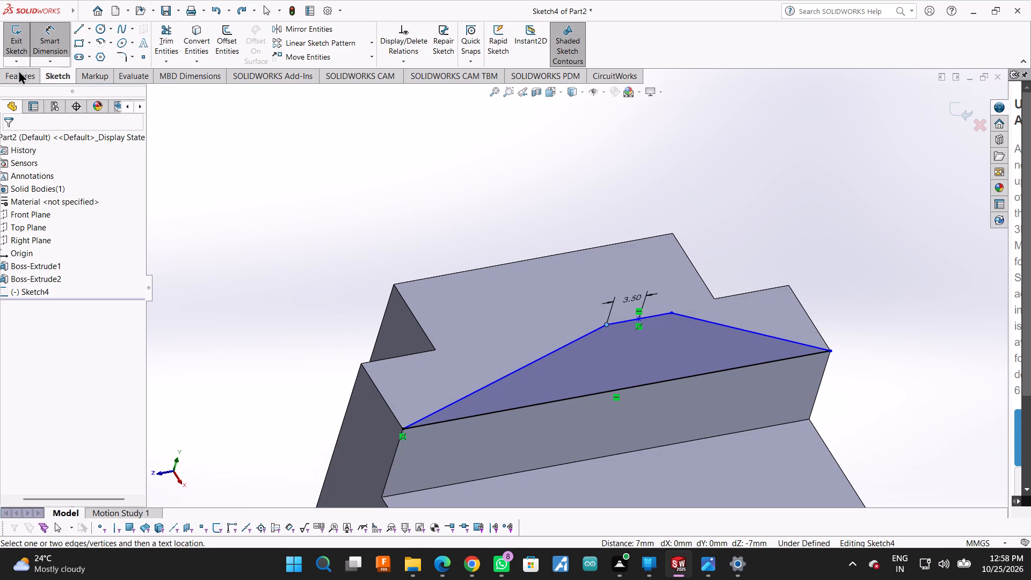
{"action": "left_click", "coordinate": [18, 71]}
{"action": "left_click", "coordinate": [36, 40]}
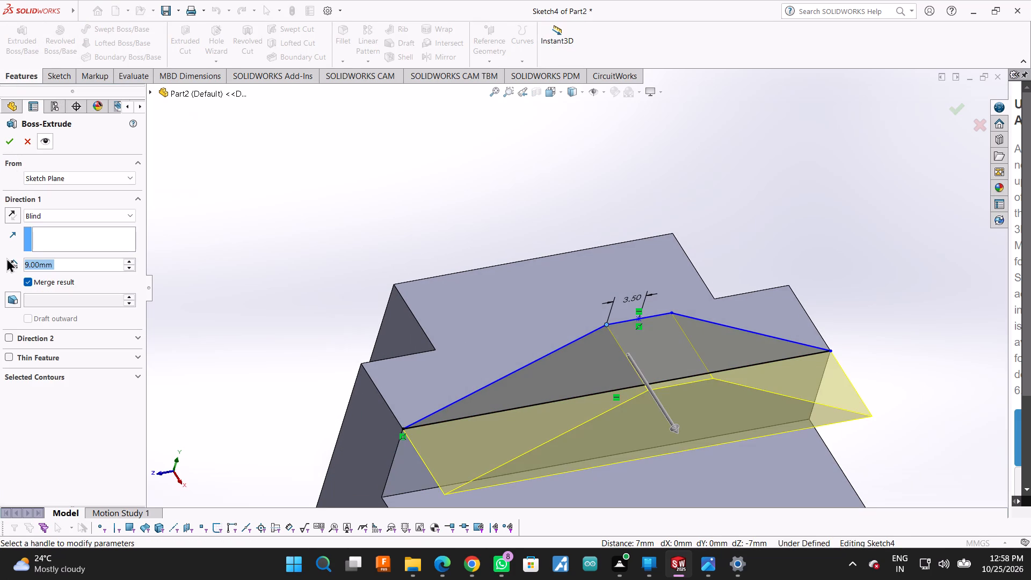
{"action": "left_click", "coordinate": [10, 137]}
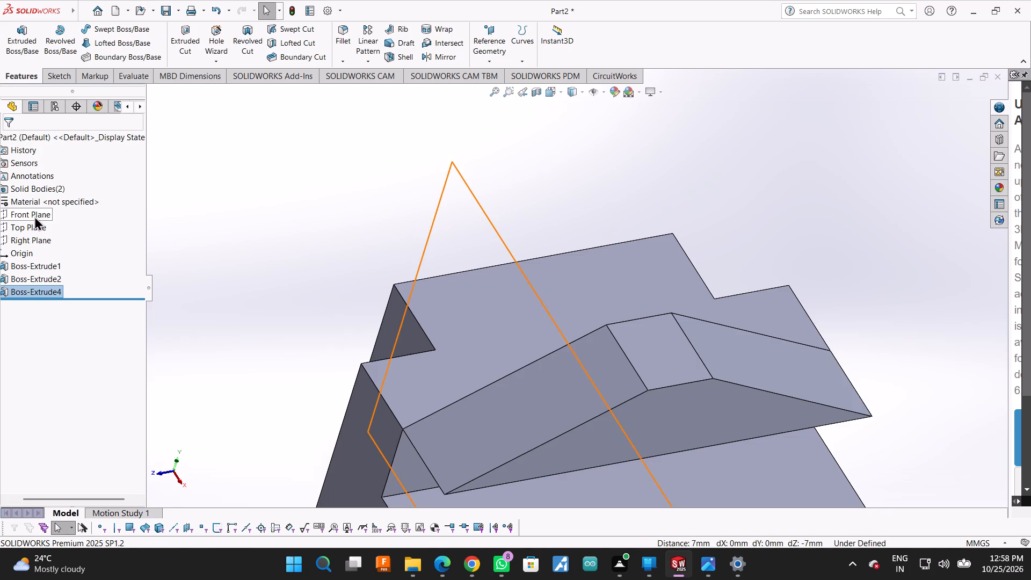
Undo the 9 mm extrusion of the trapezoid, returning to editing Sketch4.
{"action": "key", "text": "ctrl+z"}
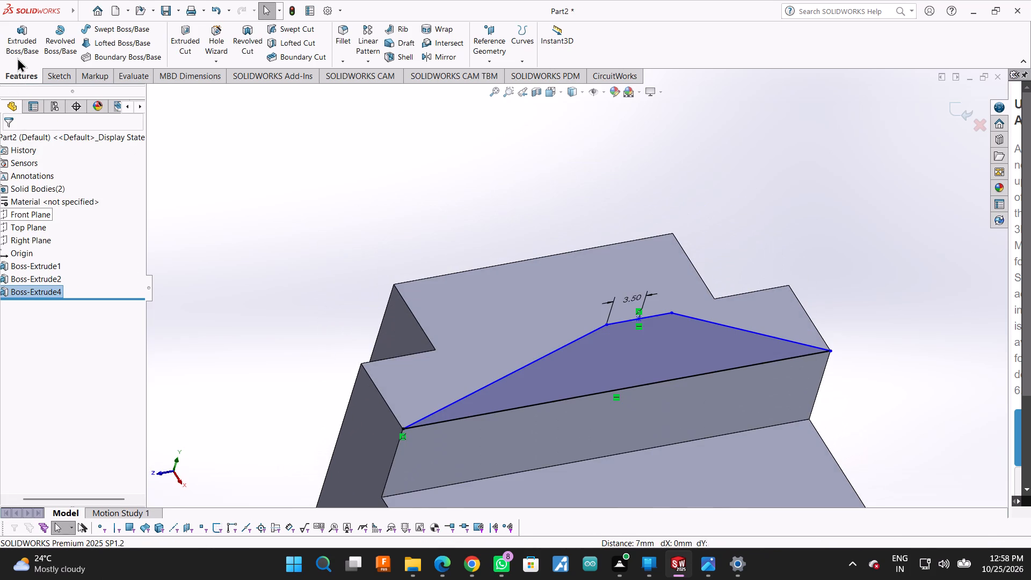
Extrude the trapezoidal Sketch4 profile 9 mm blind in the reversed direction, over the upright block, with the result merged.
{"action": "left_click", "coordinate": [18, 75]}
{"action": "left_click", "coordinate": [26, 41]}
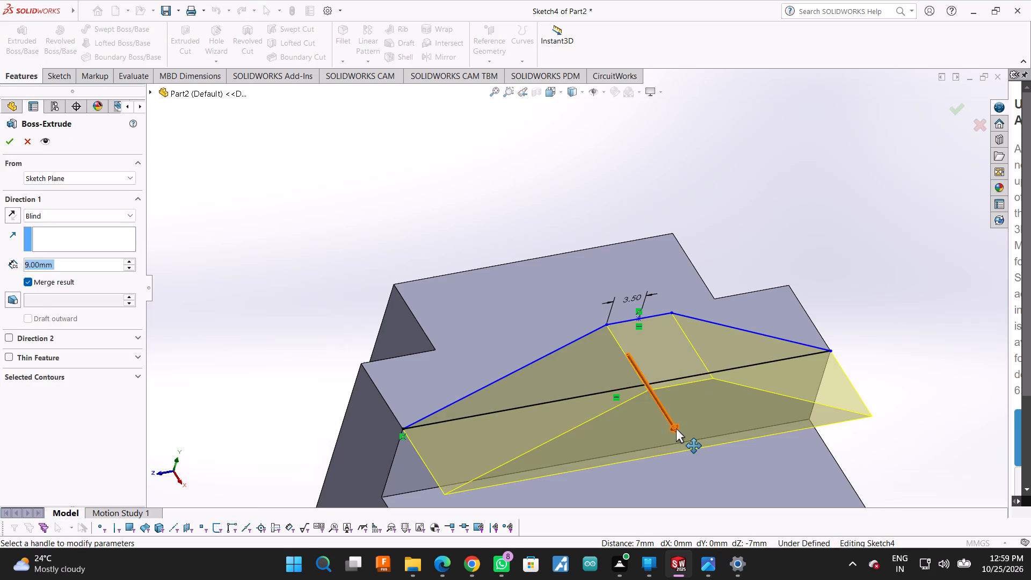
{"action": "left_click_drag", "start_coordinate": [675, 428], "coordinate": [580, 299]}
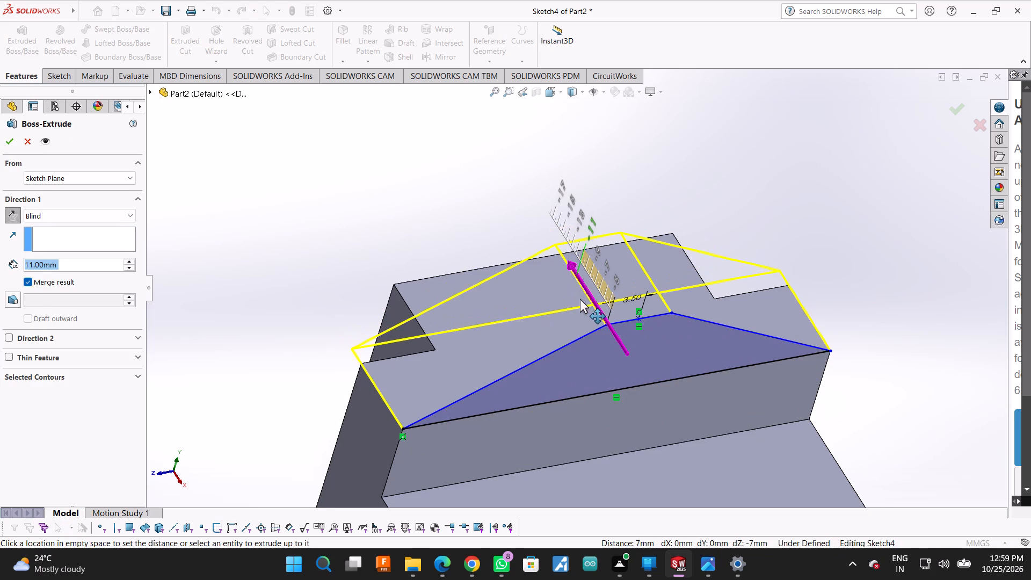
{"action": "left_click_drag", "start_coordinate": [580, 299], "coordinate": [583, 309]}
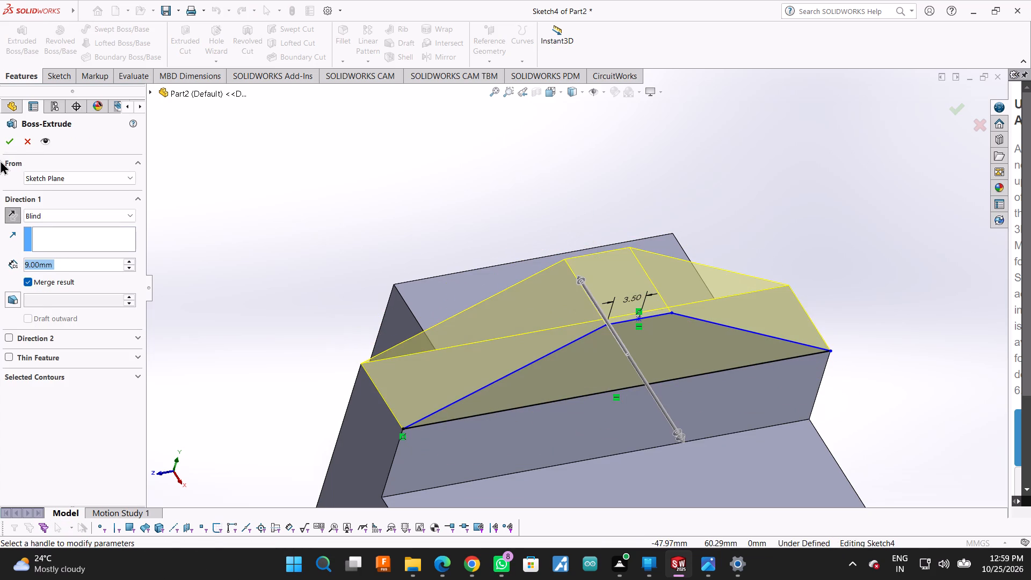
{"action": "left_click", "coordinate": [3, 133]}
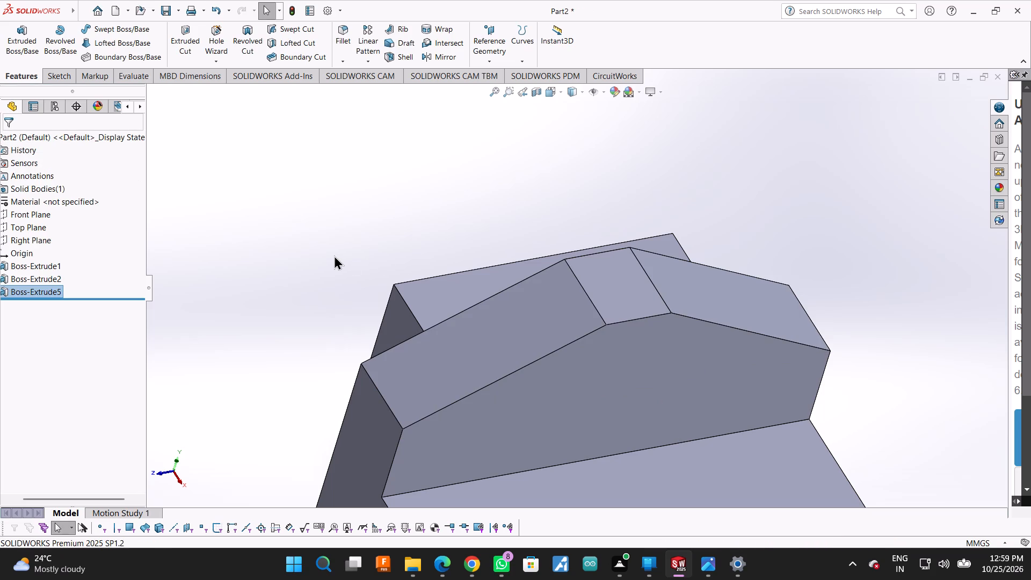
On the face behind the trapezoid, sketch a closed six-line profile above the narrower block: 30 mm base, about 3.8 mm sides, slopes to a 7 mm top.
{"action": "scroll", "coordinate": [401, 346], "scroll_direction": "up", "scroll_amount": 2}
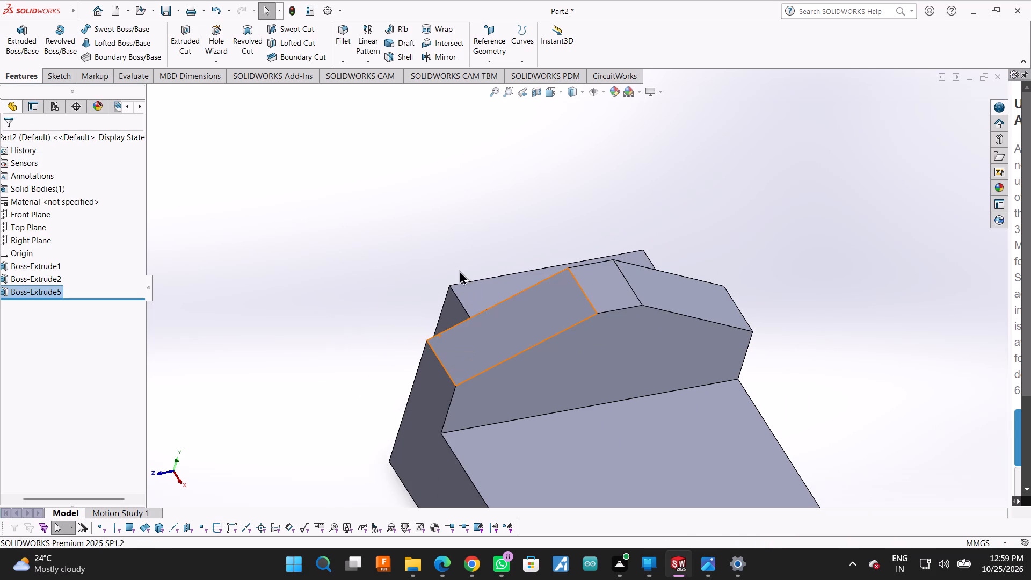
{"action": "middle_click_drag", "start_coordinate": [466, 251], "coordinate": [514, 335]}
{"action": "scroll", "coordinate": [472, 285], "scroll_direction": "down", "scroll_amount": 3}
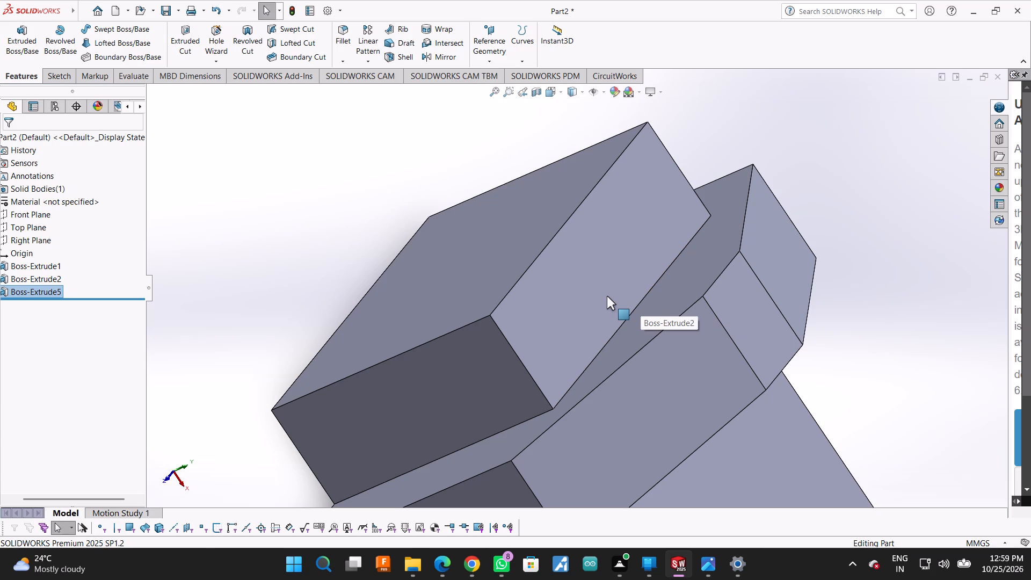
{"action": "left_click", "coordinate": [702, 269]}
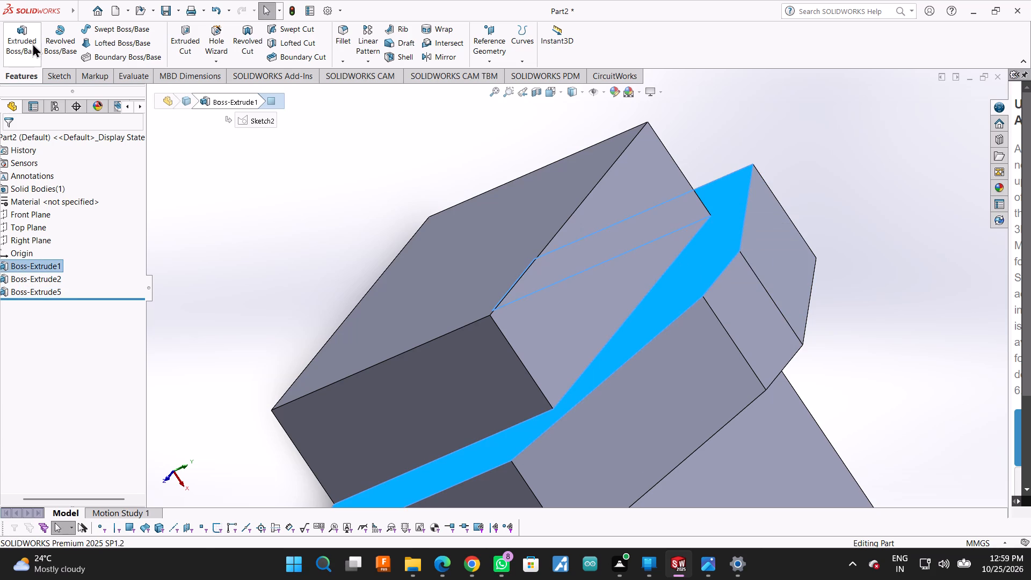
{"action": "left_click", "coordinate": [50, 76]}
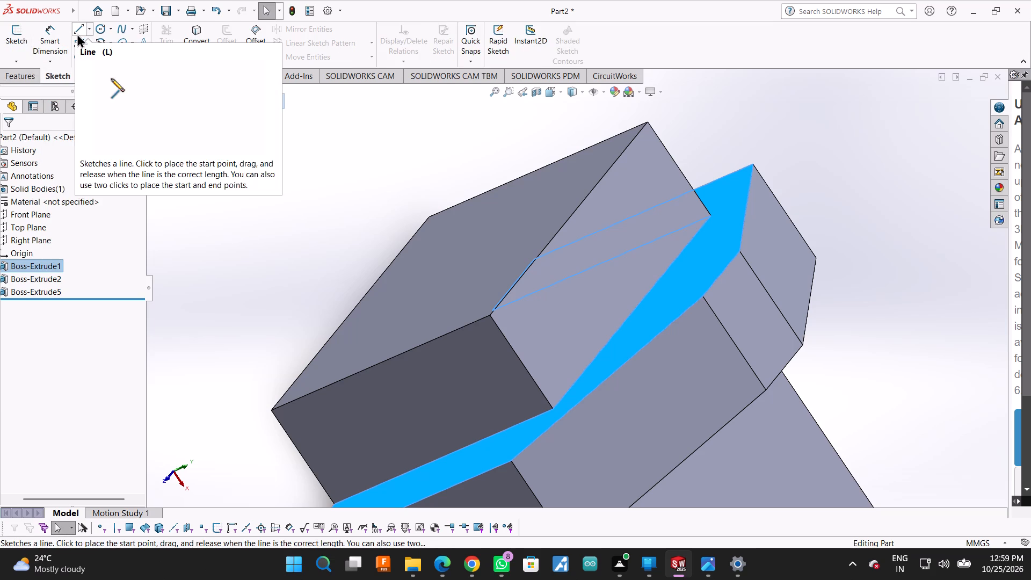
{"action": "left_click", "coordinate": [77, 33]}
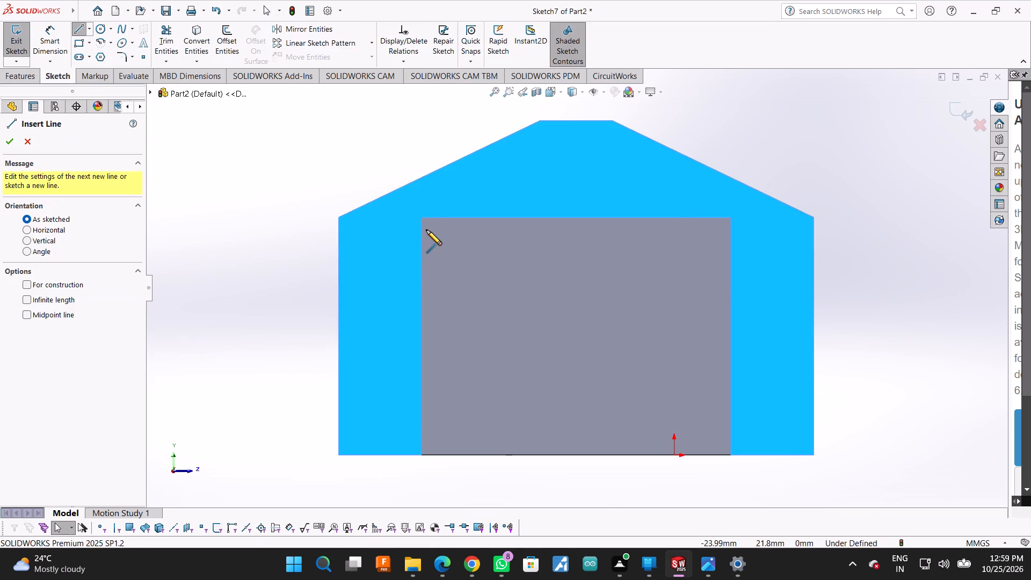
{"action": "left_click", "coordinate": [419, 216]}
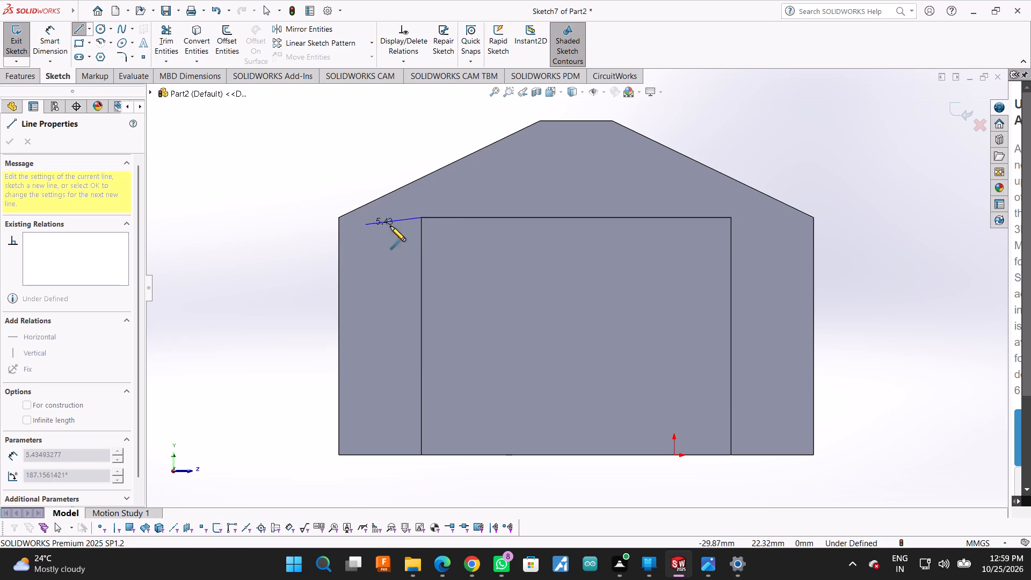
{"action": "left_click", "coordinate": [420, 180]}
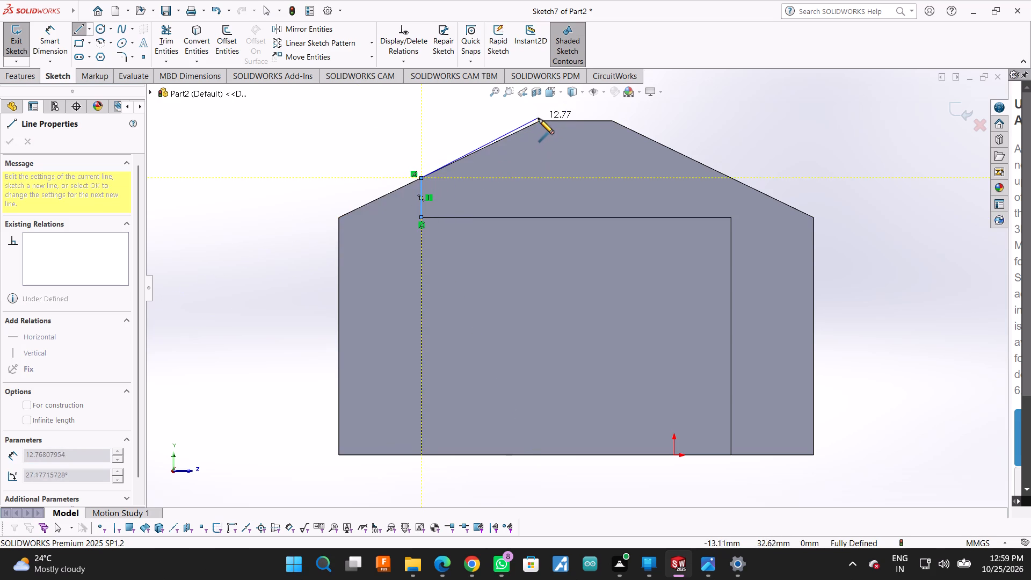
{"action": "left_click", "coordinate": [539, 121]}
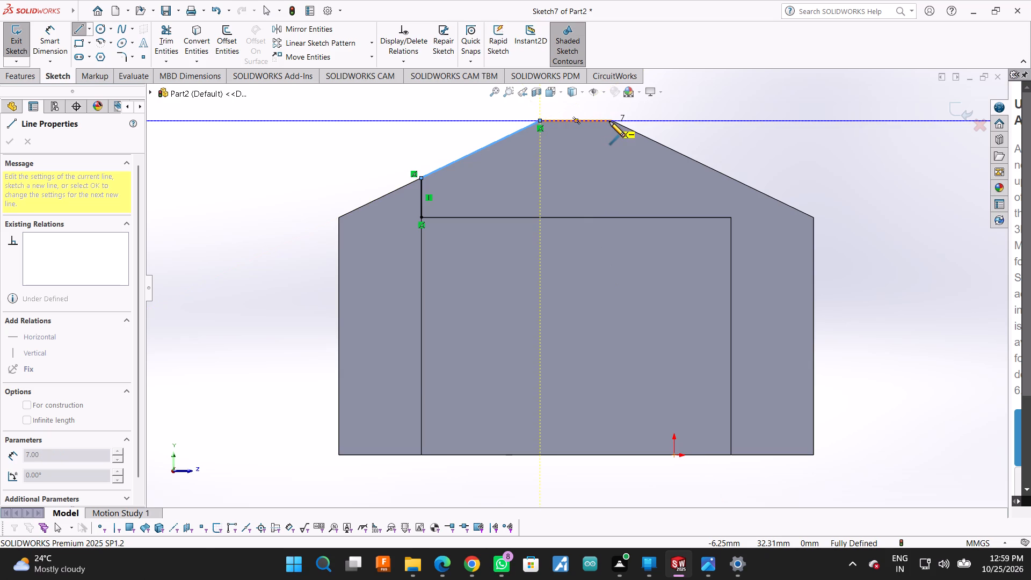
{"action": "left_click", "coordinate": [610, 122]}
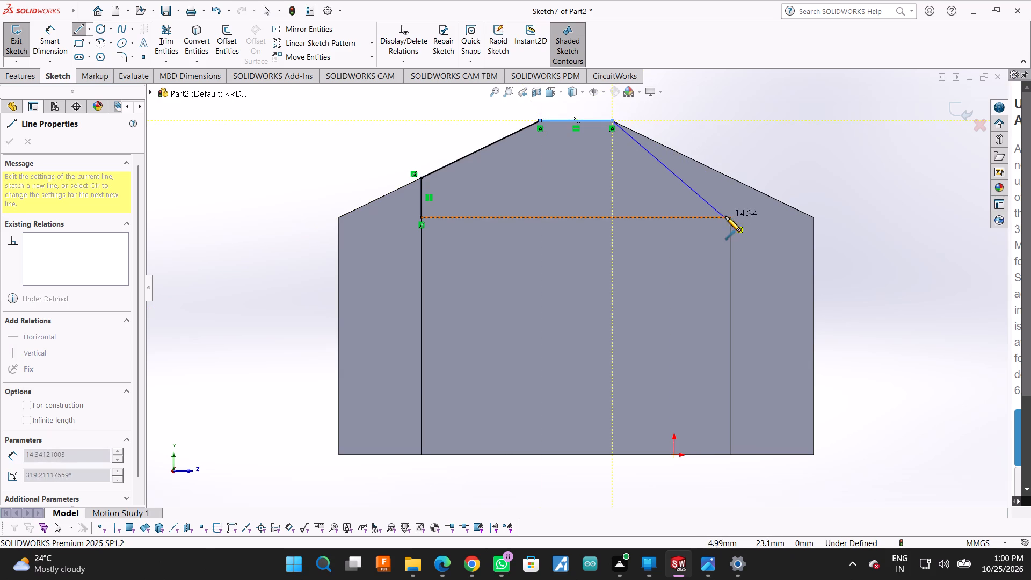
{"action": "left_click", "coordinate": [732, 179]}
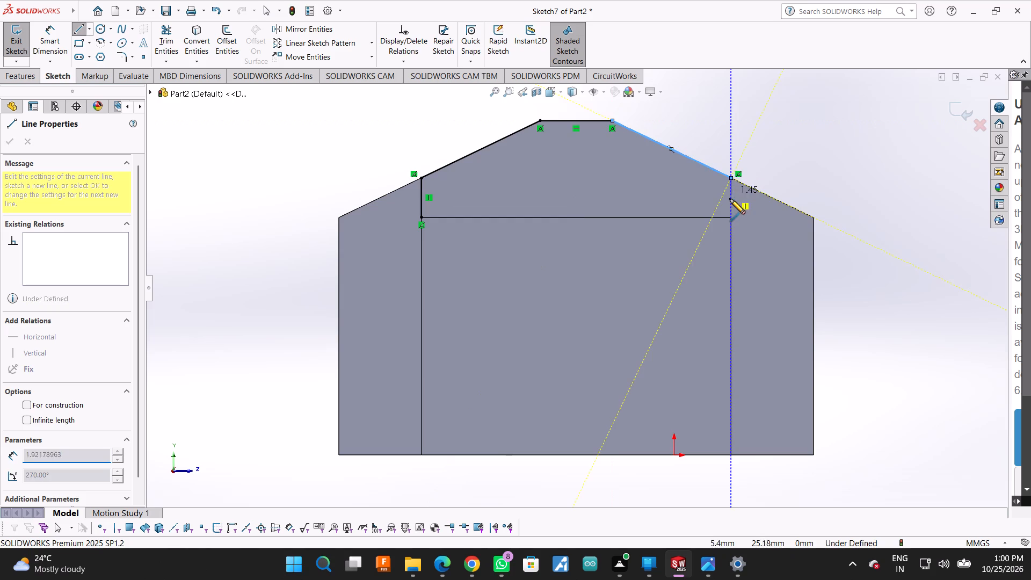
{"action": "left_click", "coordinate": [730, 214]}
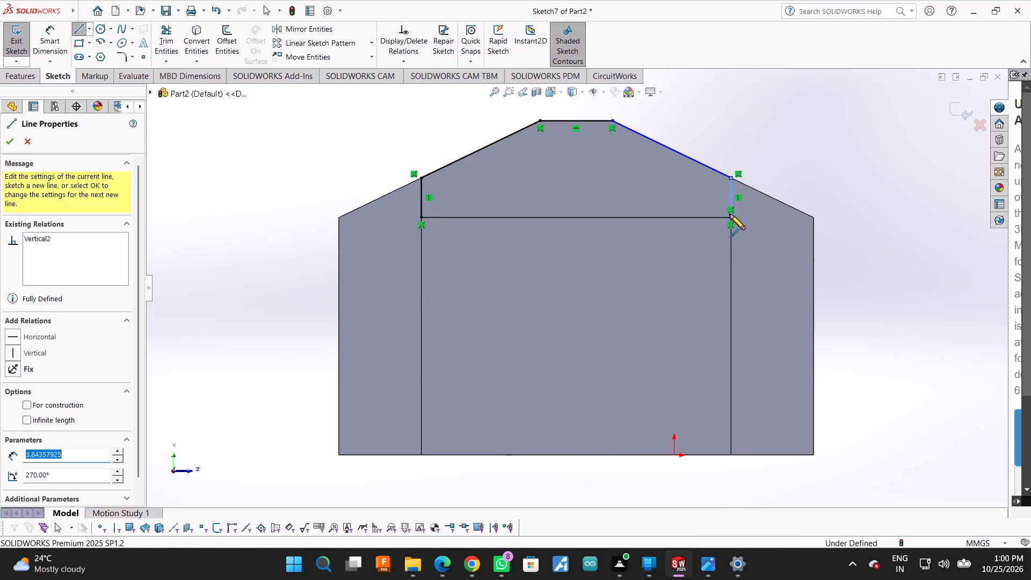
{"action": "left_click", "coordinate": [420, 216]}
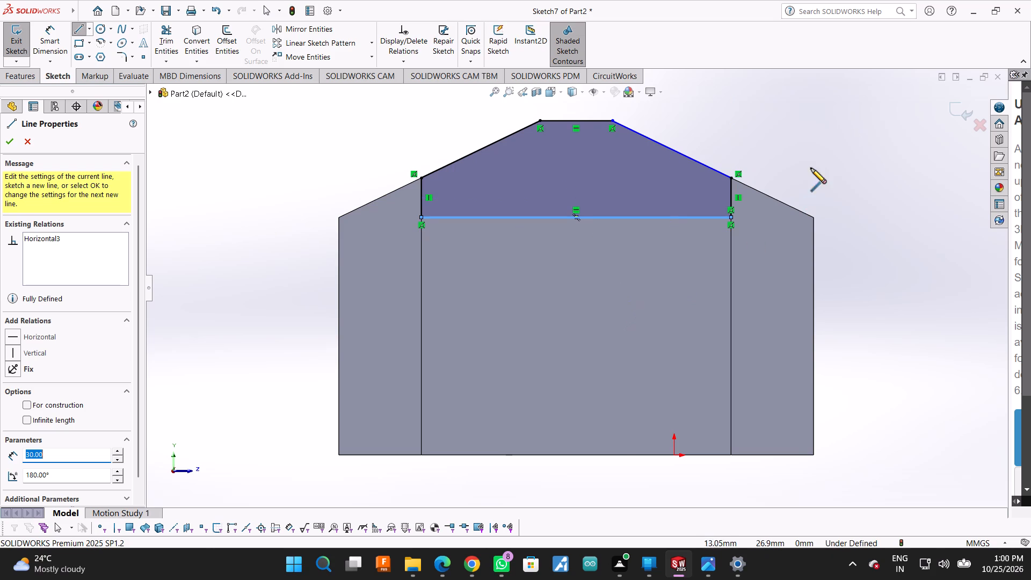
{"action": "left_click", "coordinate": [19, 138]}
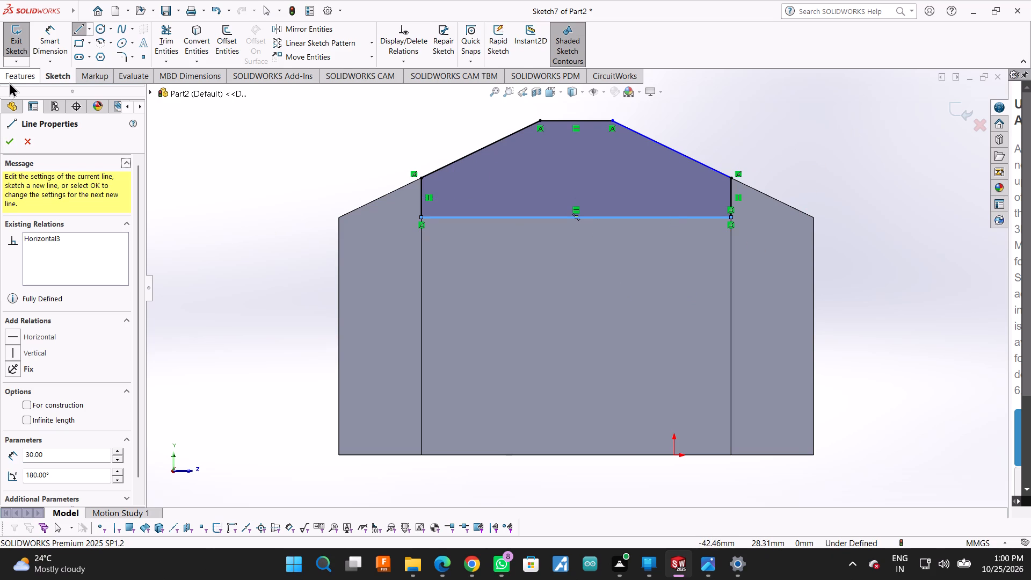
Extrude the six-sided profile 9 mm blind over the narrower rear block, with the result merged.
{"action": "left_click", "coordinate": [9, 82]}
{"action": "left_click", "coordinate": [24, 43]}
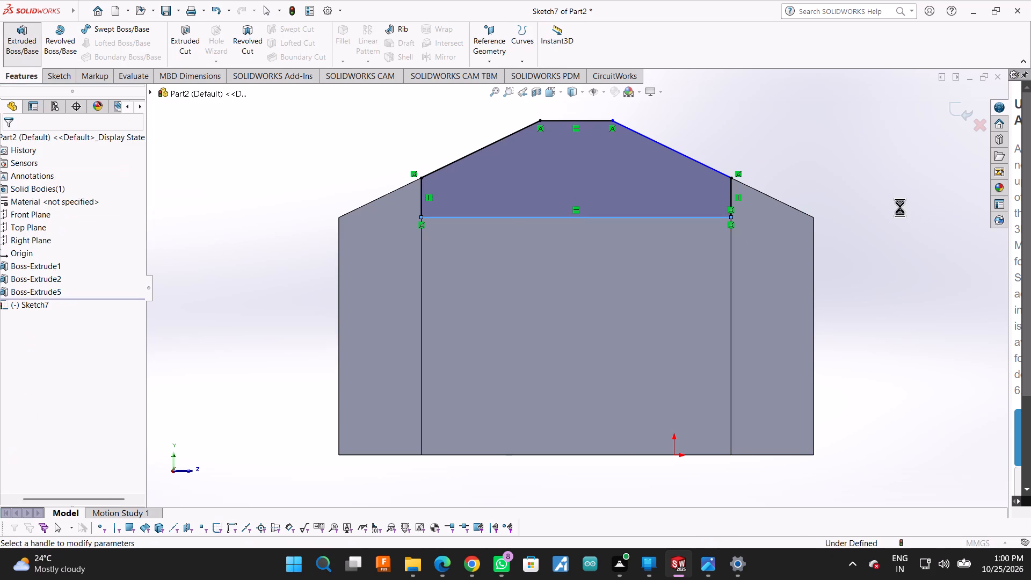
{"action": "scroll", "coordinate": [781, 285], "scroll_direction": "up", "scroll_amount": 1}
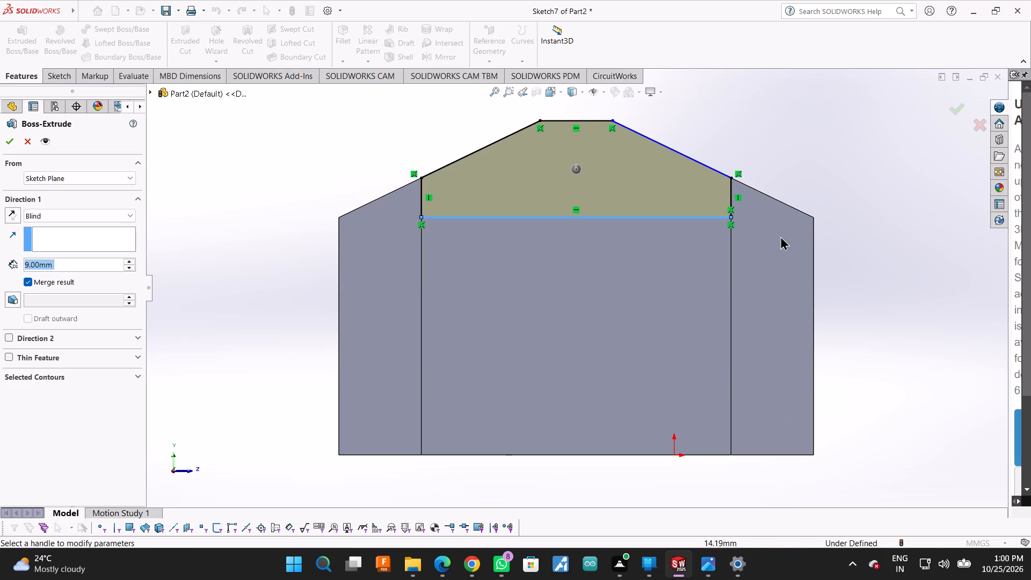
{"action": "scroll", "coordinate": [768, 243], "scroll_direction": "up", "scroll_amount": 1}
{"action": "middle_click", "coordinate": [761, 204]}
{"action": "scroll", "coordinate": [652, 311], "scroll_direction": "up", "scroll_amount": 2}
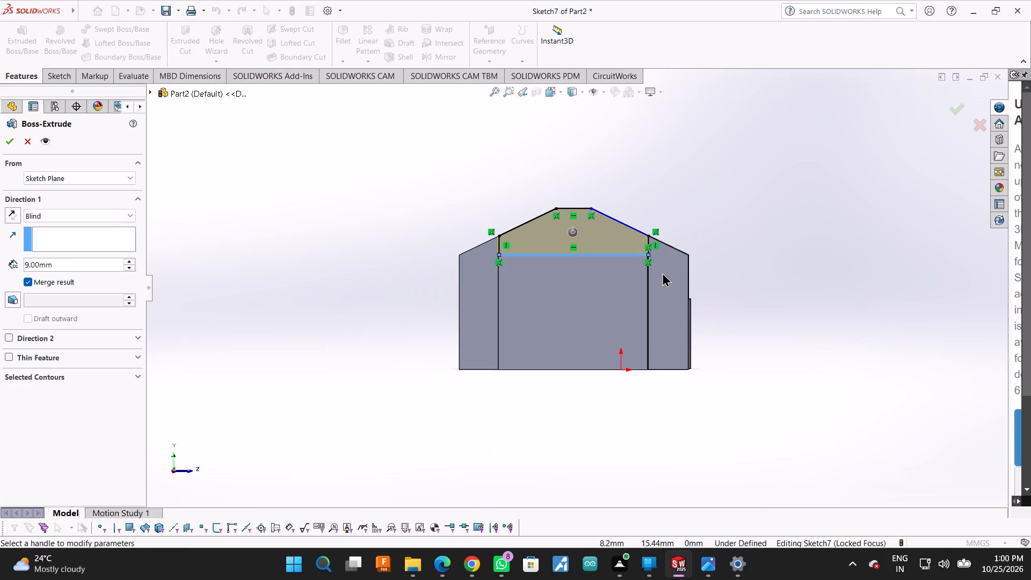
{"action": "scroll", "coordinate": [636, 262], "scroll_direction": "down", "scroll_amount": 1}
{"action": "scroll", "coordinate": [641, 220], "scroll_direction": "up", "scroll_amount": 2}
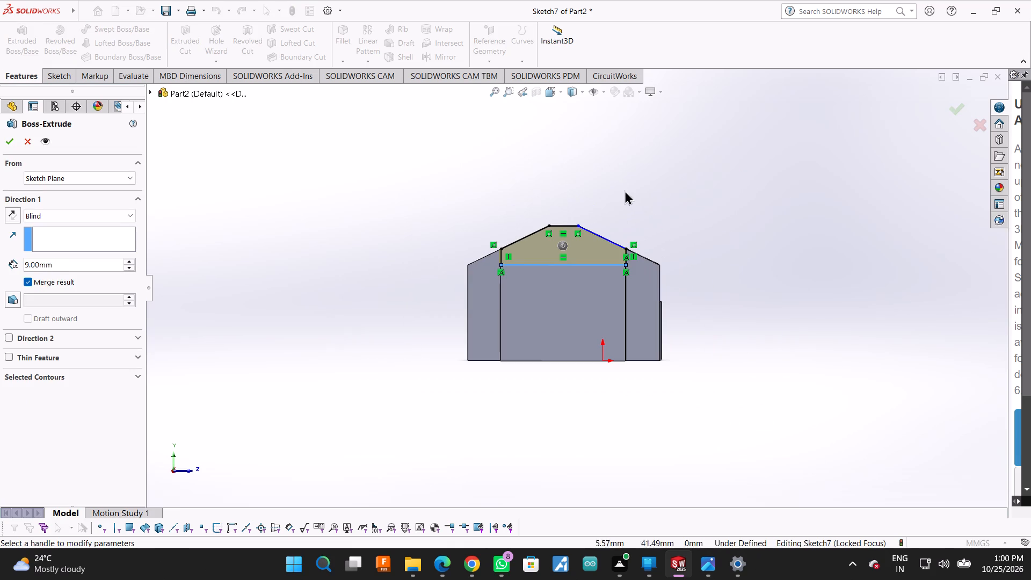
{"action": "scroll", "coordinate": [590, 292], "scroll_direction": "up", "scroll_amount": 1}
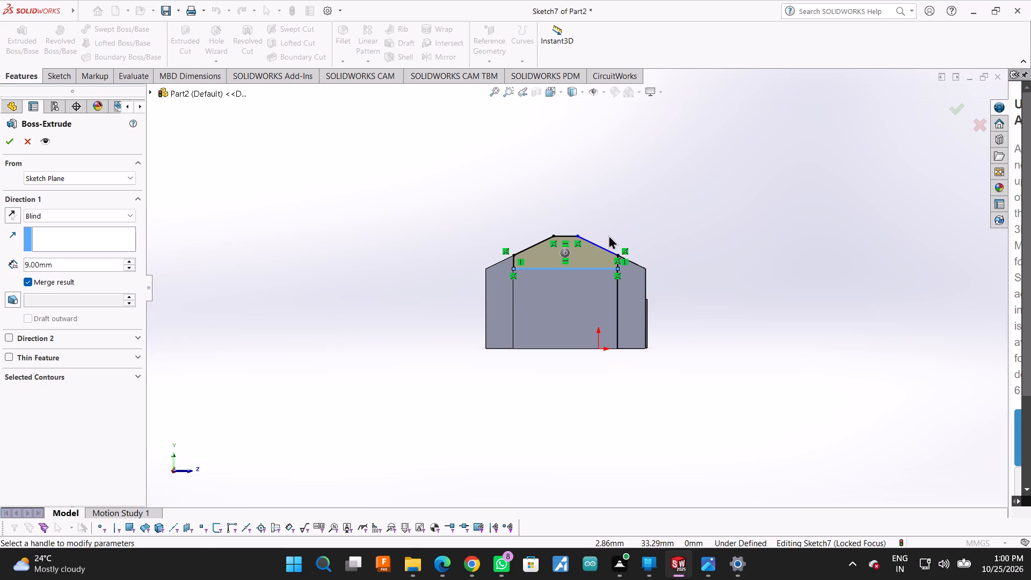
{"action": "middle_click_drag", "start_coordinate": [608, 235], "coordinate": [533, 346]}
{"action": "scroll", "coordinate": [567, 299], "scroll_direction": "up", "scroll_amount": 1}
{"action": "scroll", "coordinate": [468, 315], "scroll_direction": "down", "scroll_amount": 5}
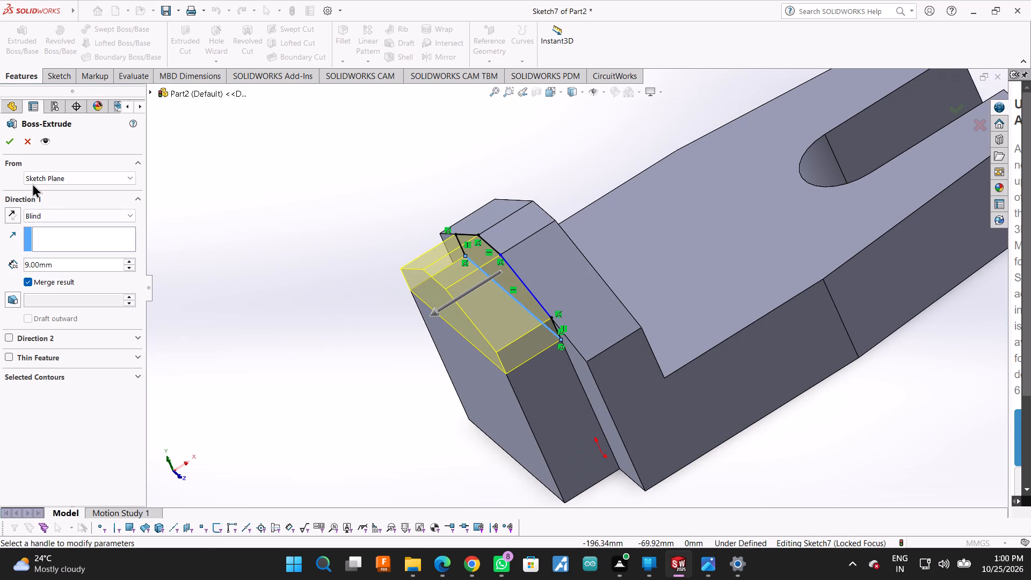
{"action": "left_click", "coordinate": [2, 144]}
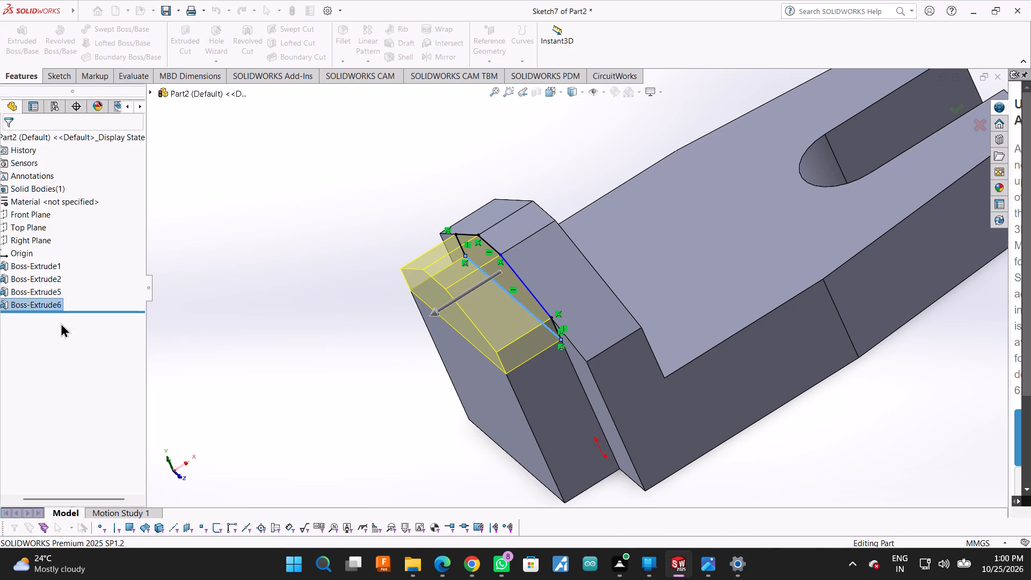
Examine the merged raised end and the whole bracket from several angles, finishing in the isometric view.
{"action": "middle_click_drag", "start_coordinate": [448, 169], "coordinate": [492, 237]}
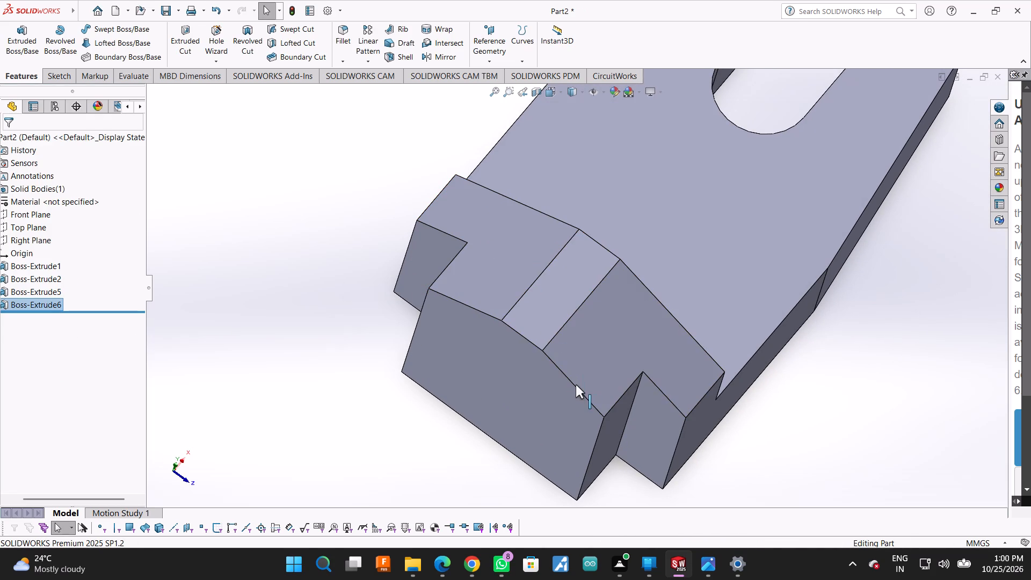
{"action": "scroll", "coordinate": [393, 414], "scroll_direction": "up", "scroll_amount": 1}
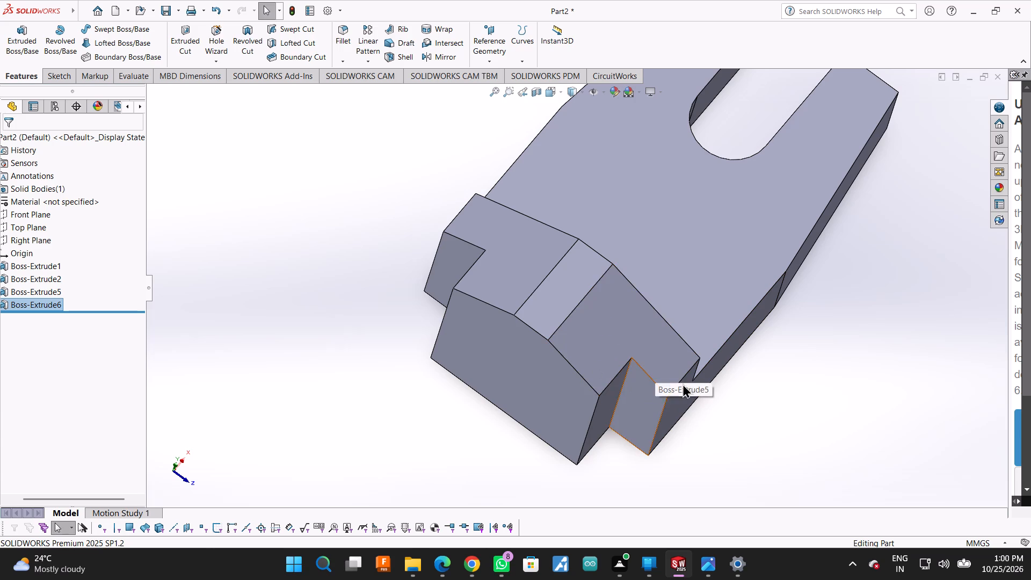
{"action": "left_click", "coordinate": [757, 392]}
{"action": "scroll", "coordinate": [736, 396], "scroll_direction": "up", "scroll_amount": 1}
{"action": "scroll", "coordinate": [642, 371], "scroll_direction": "down", "scroll_amount": 1}
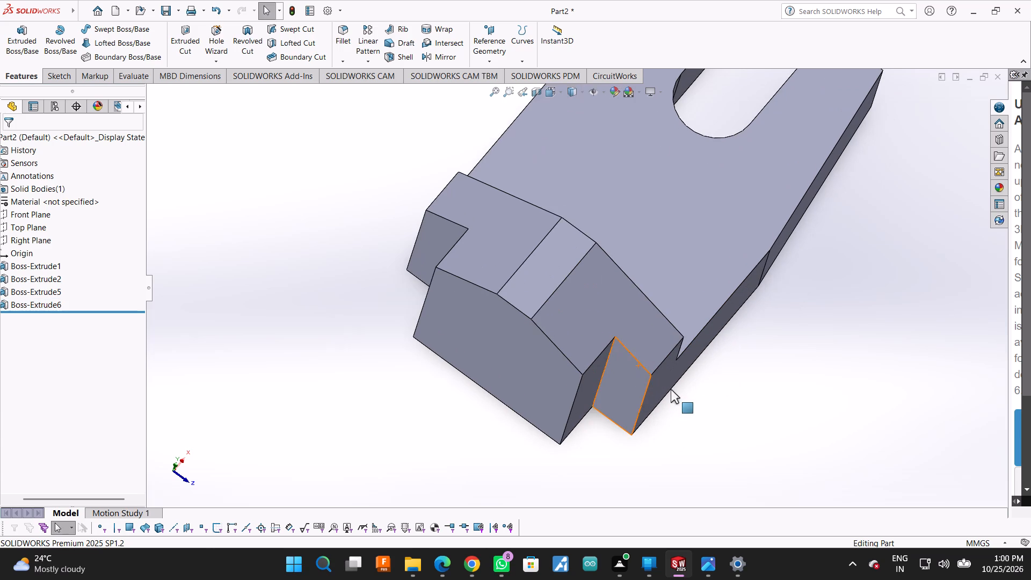
{"action": "scroll", "coordinate": [671, 389], "scroll_direction": "up", "scroll_amount": 1}
{"action": "scroll", "coordinate": [641, 374], "scroll_direction": "down", "scroll_amount": 2}
{"action": "scroll", "coordinate": [640, 374], "scroll_direction": "up", "scroll_amount": 5}
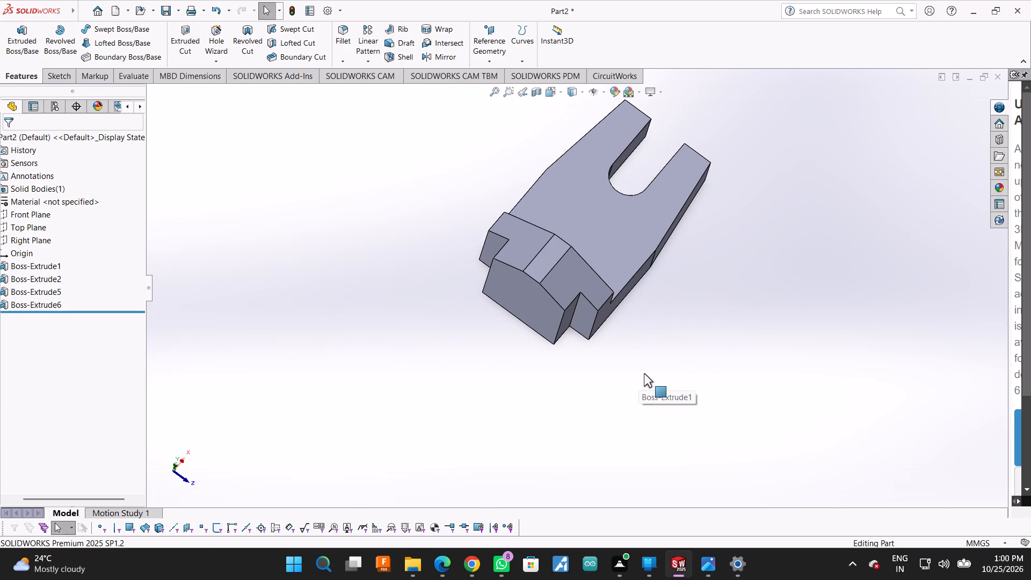
{"action": "key", "text": "space"}
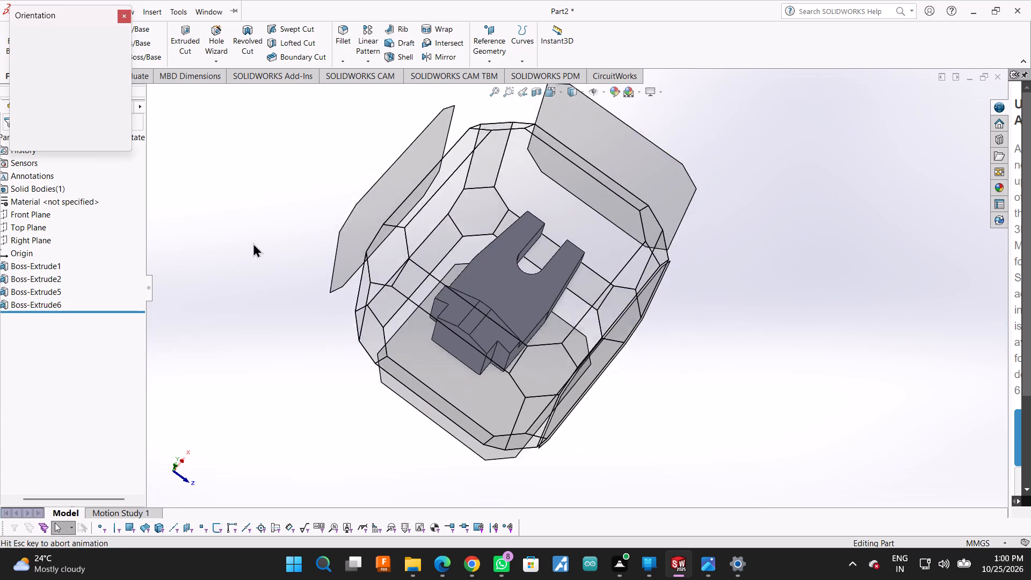
{"action": "left_click", "coordinate": [116, 50]}
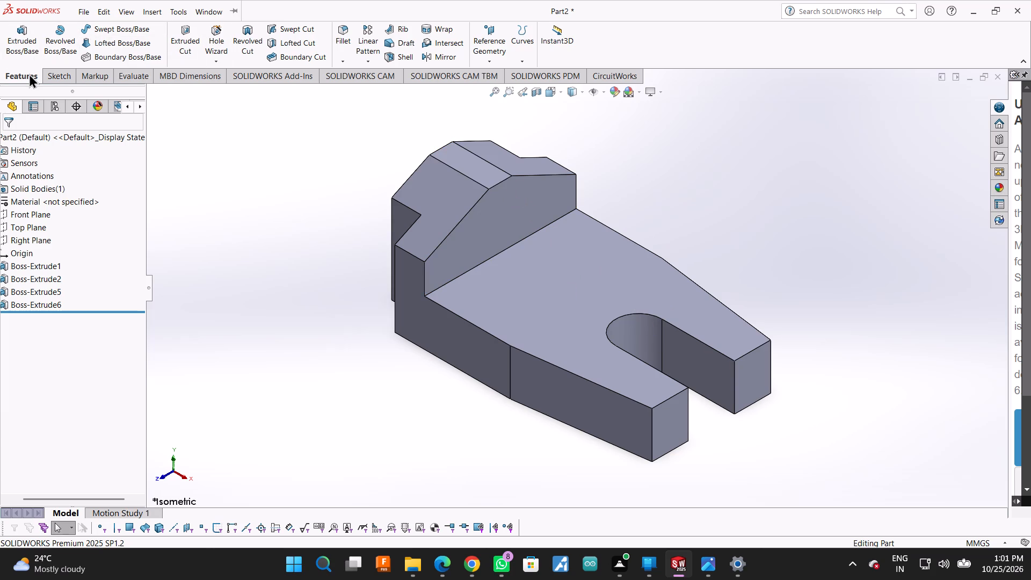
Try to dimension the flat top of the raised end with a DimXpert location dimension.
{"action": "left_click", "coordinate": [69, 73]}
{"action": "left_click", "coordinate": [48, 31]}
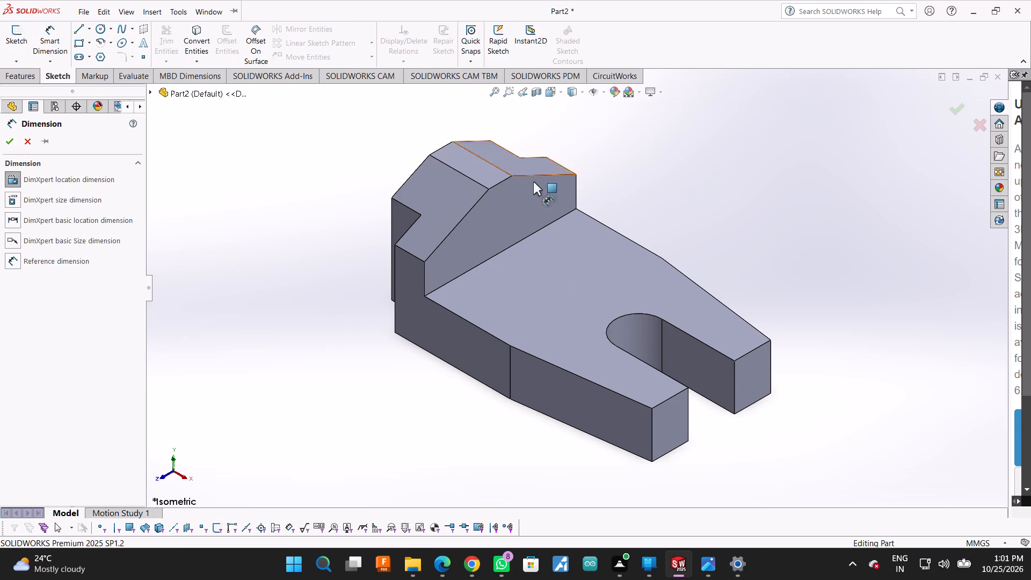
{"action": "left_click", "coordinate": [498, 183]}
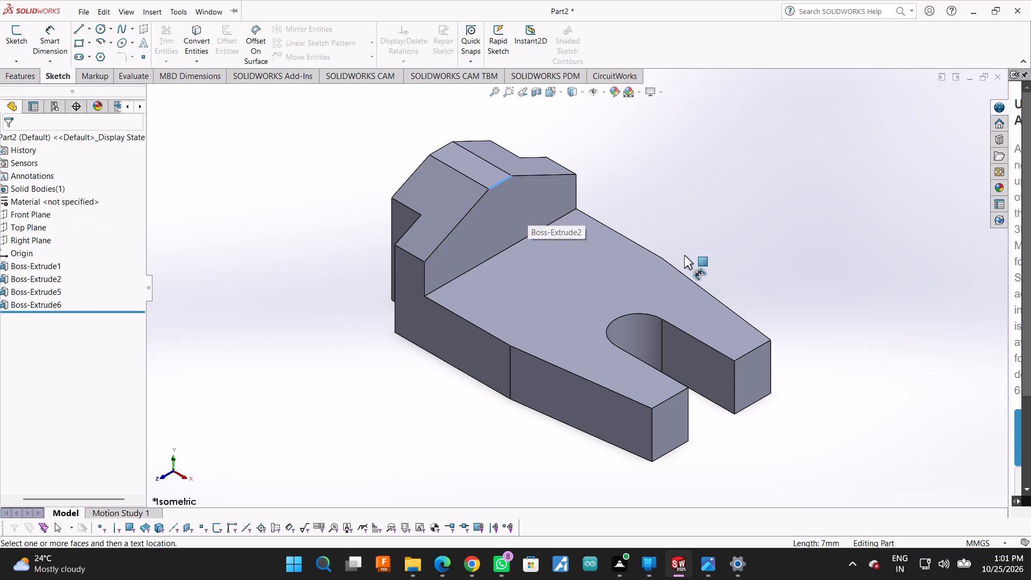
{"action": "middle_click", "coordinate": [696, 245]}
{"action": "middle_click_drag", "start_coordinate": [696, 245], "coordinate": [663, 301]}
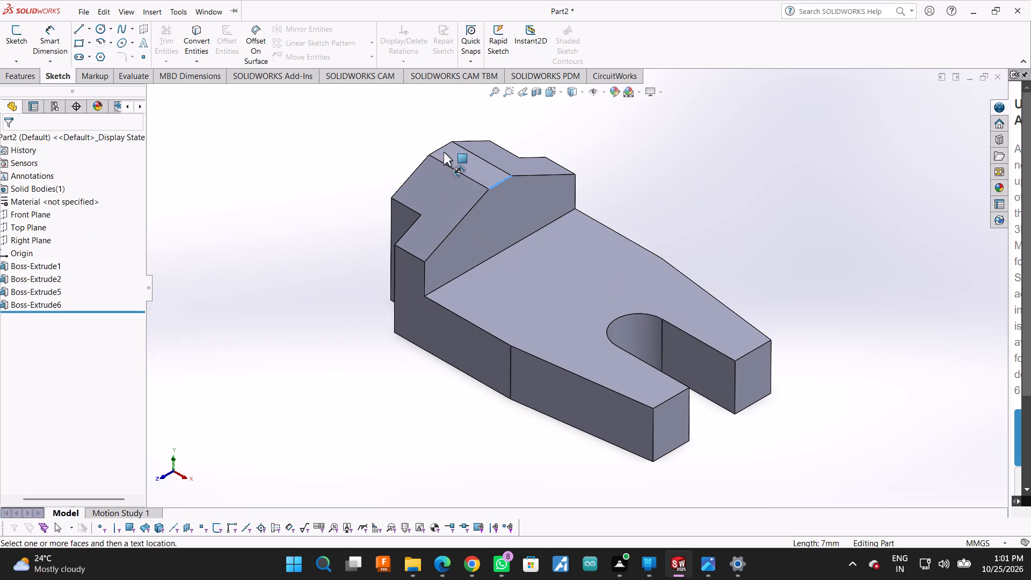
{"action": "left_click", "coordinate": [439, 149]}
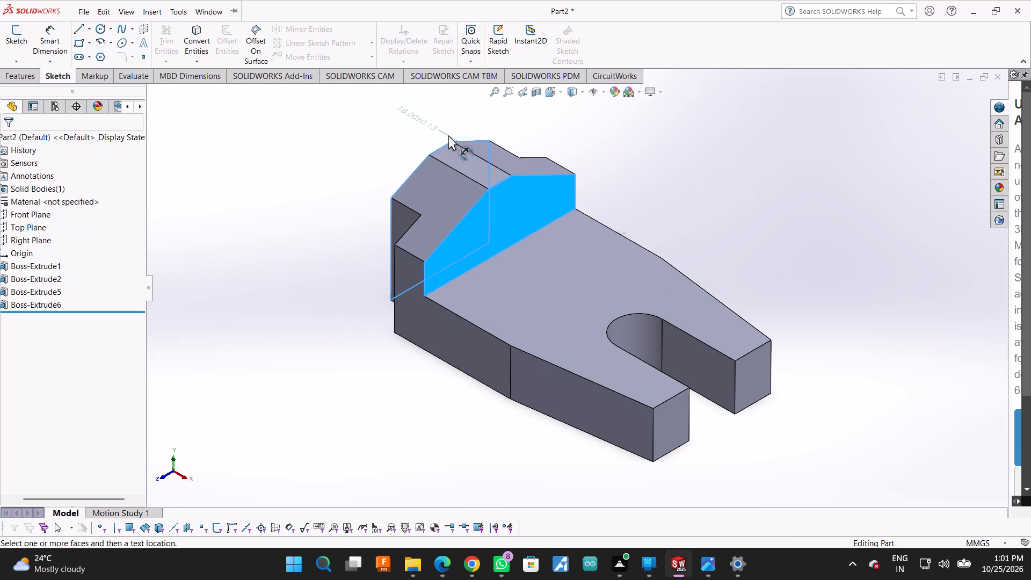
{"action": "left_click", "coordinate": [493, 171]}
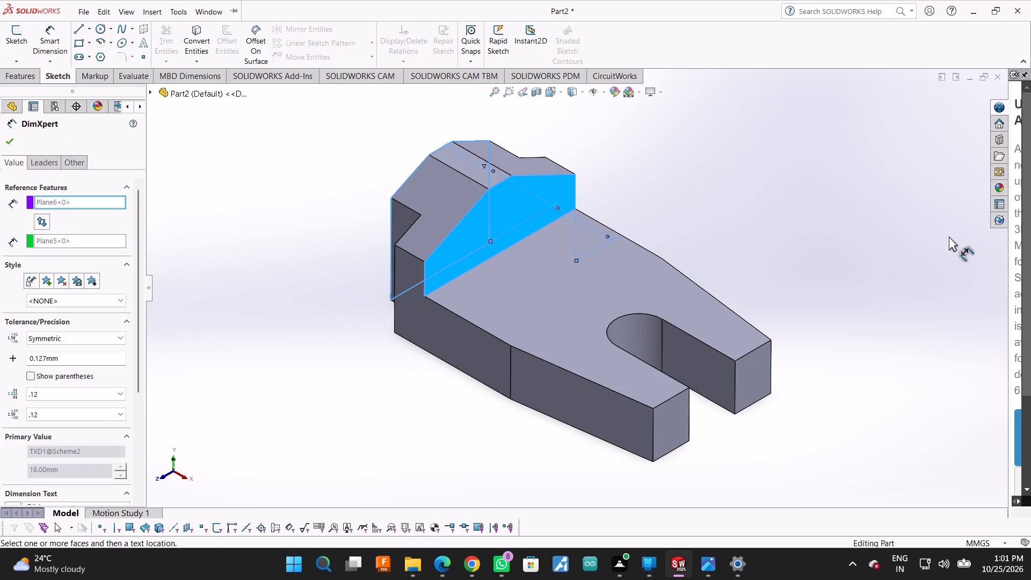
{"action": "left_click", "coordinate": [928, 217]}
Undo both 9 mm raised-end extrusions and the rear six-line sketch, going back into Sketch4.
{"action": "key", "text": "ctrl+z"}
{"action": "key", "text": "ctrl+z"}
{"action": "key", "text": "ctrl+z"}
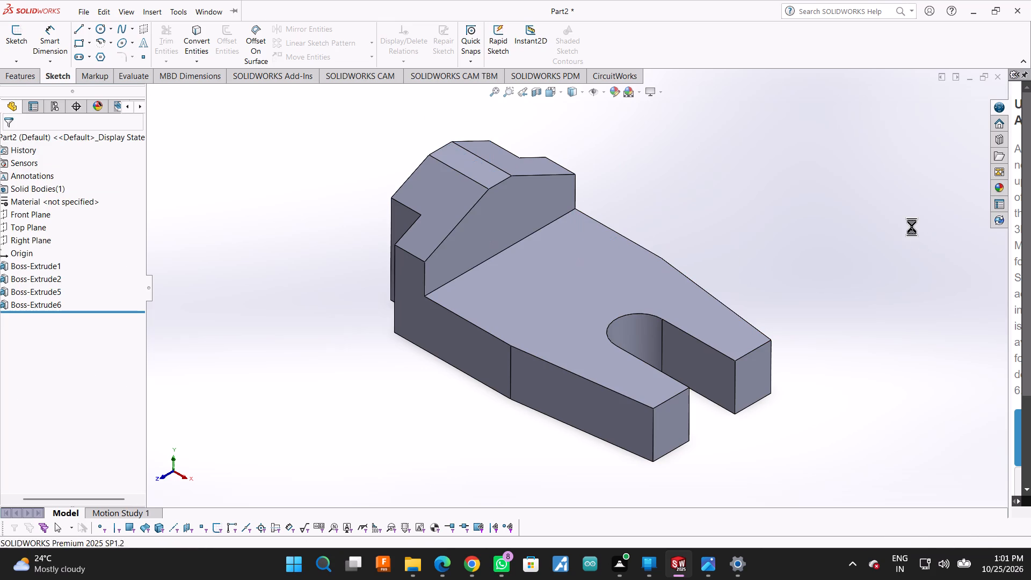
{"action": "key", "text": "ctrl+z"}
{"action": "key", "text": "ctrl+z"}
{"action": "key", "text": "ctrl+z"}
{"action": "key", "text": "ctrl+z"}
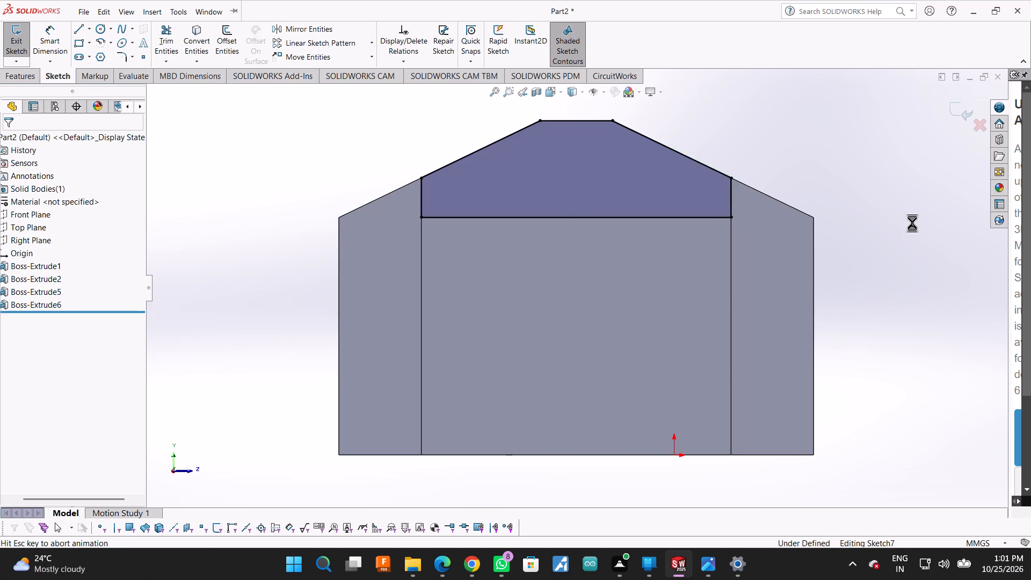
{"action": "key", "text": "ctrl+z"}
{"action": "key", "text": "ctrl+z"}
{"action": "key", "text": "ctrl+z"}
{"action": "key", "text": "ctrl+z"}
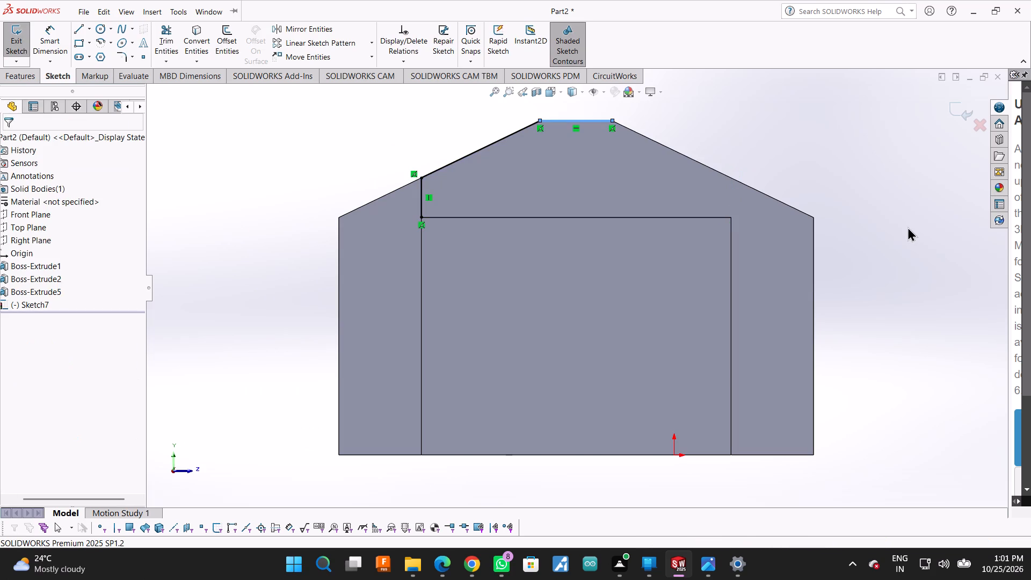
{"action": "key", "text": "ctrl+z"}
{"action": "key", "text": "ctrl+z"}
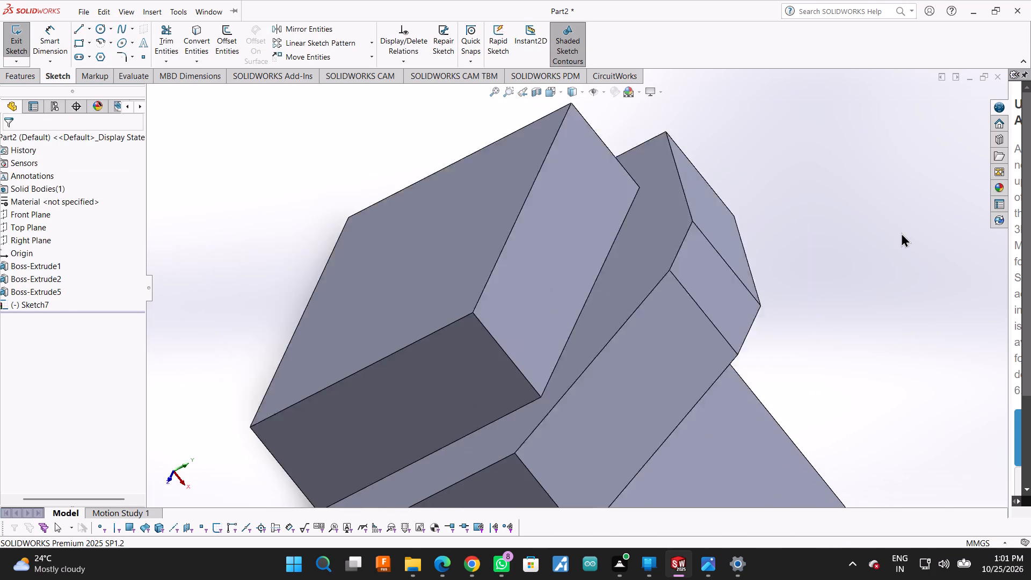
{"action": "key", "text": "ctrl+z"}
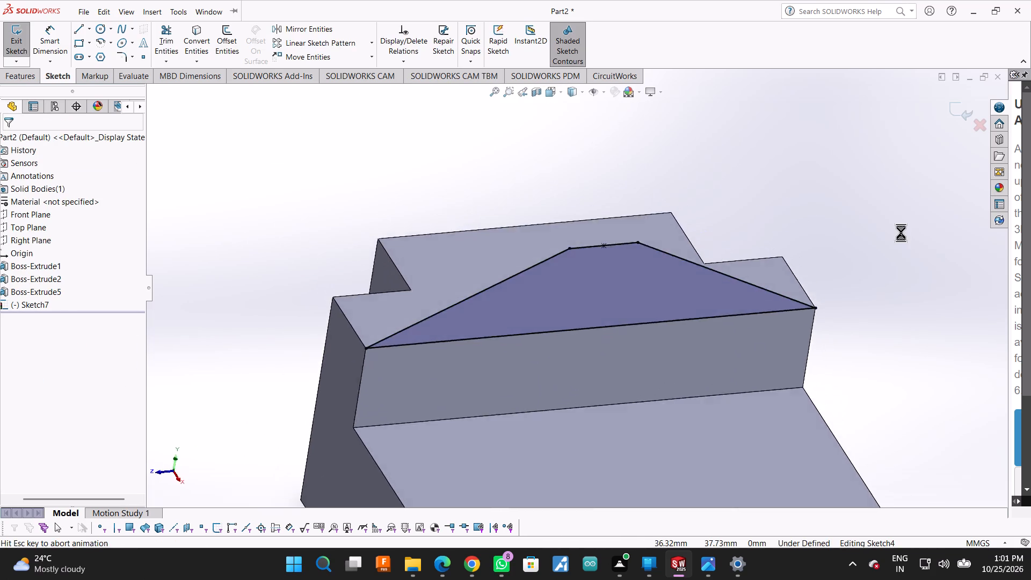
Undo the Sketch4 edits back to the half profile with its base line, vertical line and 11.5 mm top line.
{"action": "key", "text": "ctrl+z"}
{"action": "key", "text": "ctrl+z"}
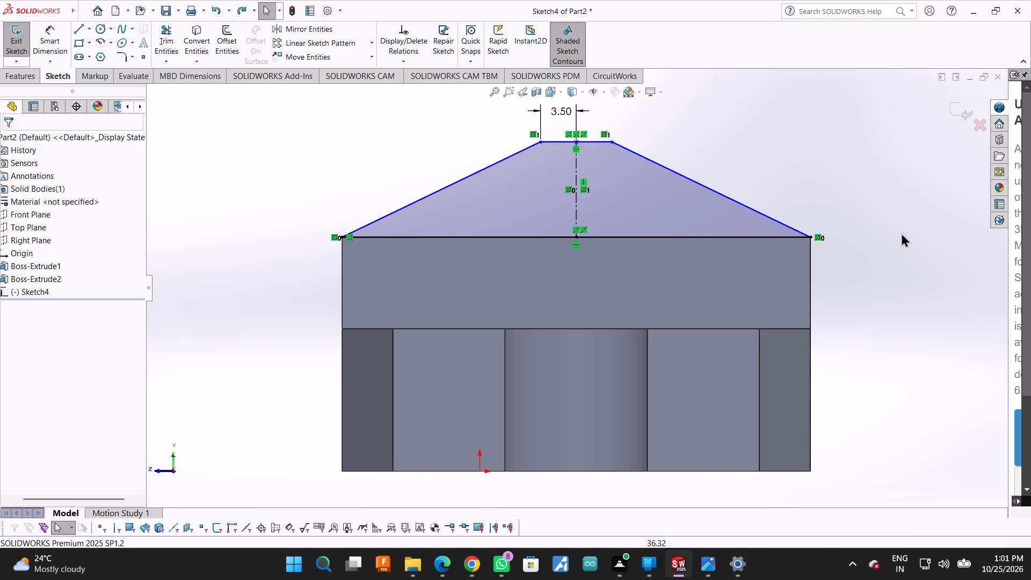
{"action": "key", "text": "ctrl+z"}
{"action": "key", "text": "ctrl+z"}
{"action": "key", "text": "ctrl+z"}
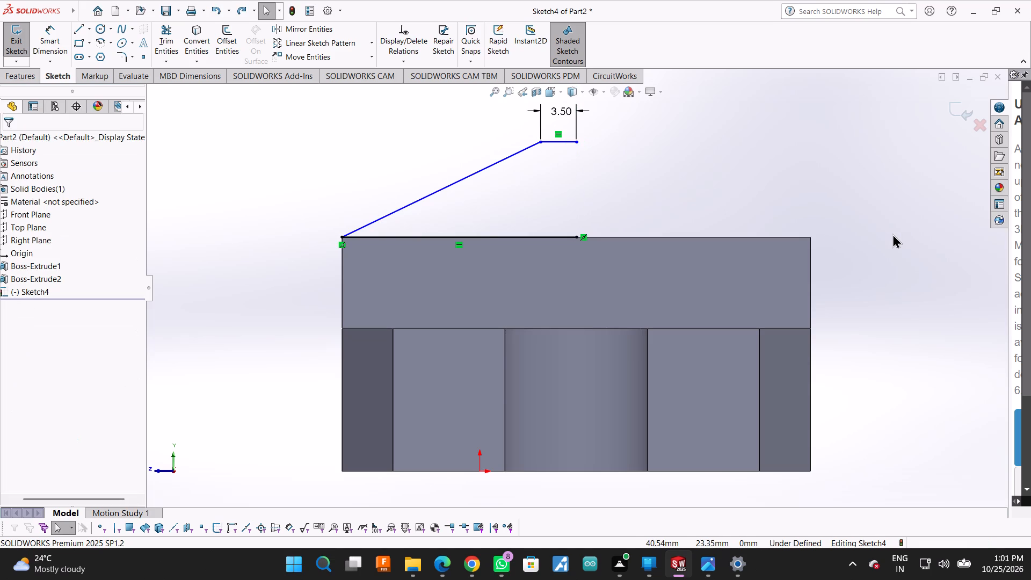
{"action": "key", "text": "ctrl+z"}
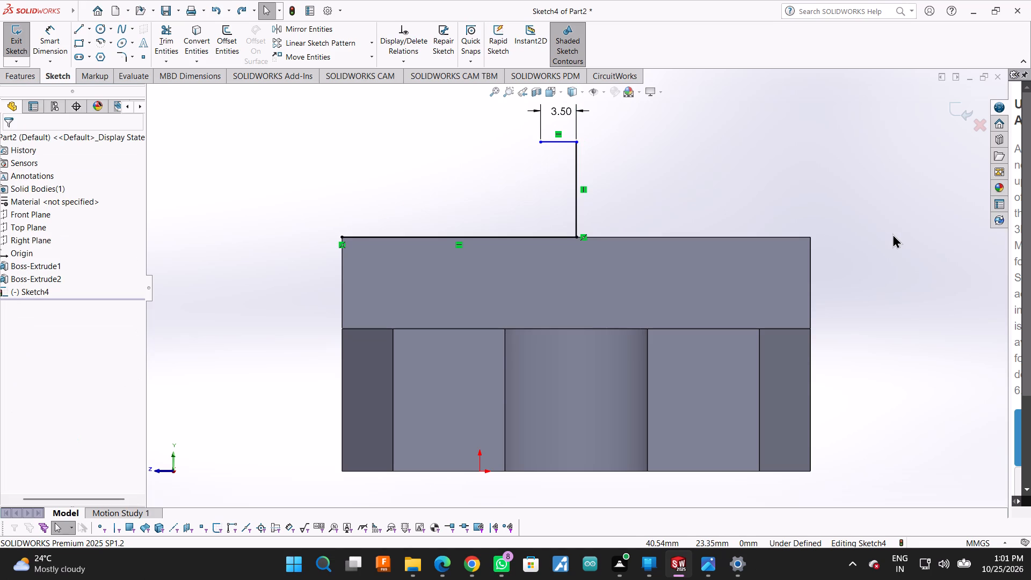
{"action": "key", "text": "ctrl+z"}
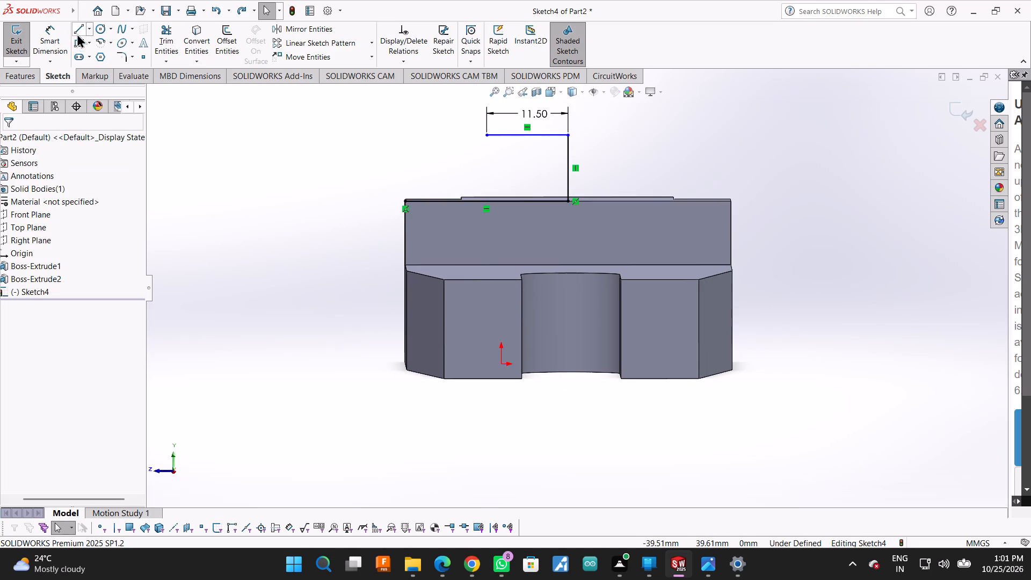
Set the length of the half profile's horizontal top line to 7 mm.
{"action": "left_click", "coordinate": [515, 136]}
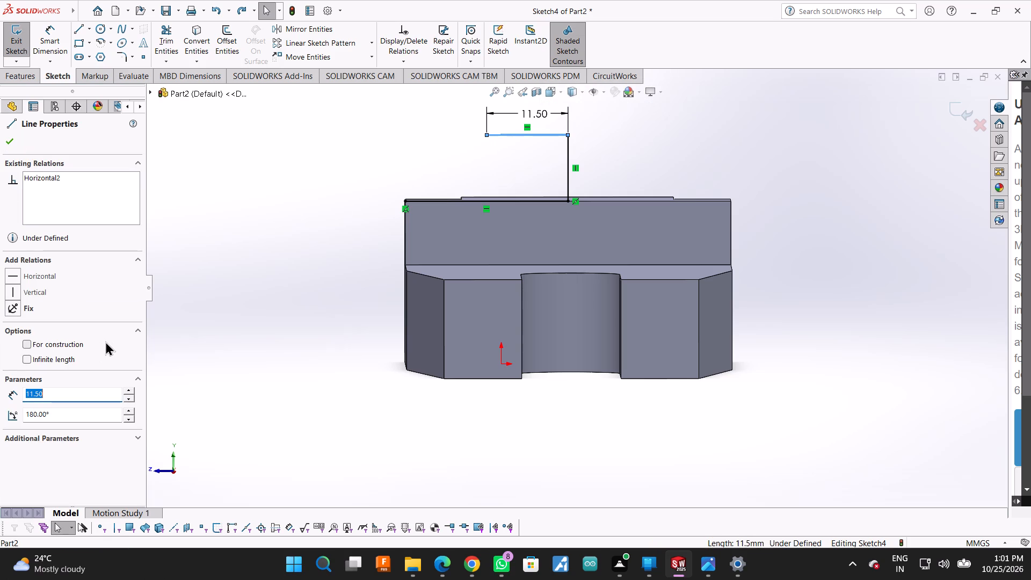
{"action": "key", "text": "7"}
{"action": "key", "text": "Return"}
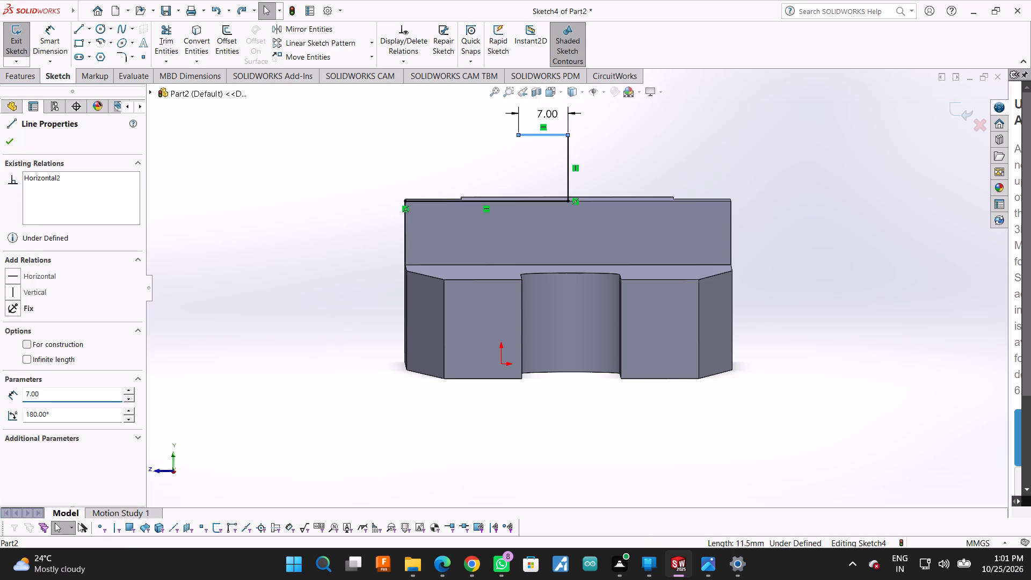
Draw a sloped line about 18.54 mm long from the top line's free end to the base line's outer corner.
{"action": "left_click", "coordinate": [82, 30]}
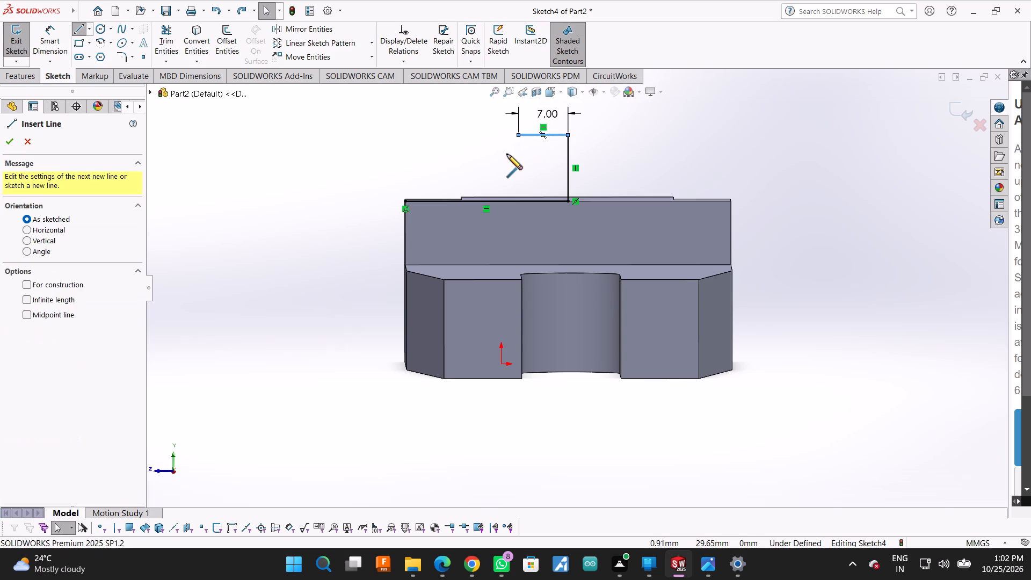
{"action": "left_click", "coordinate": [519, 136]}
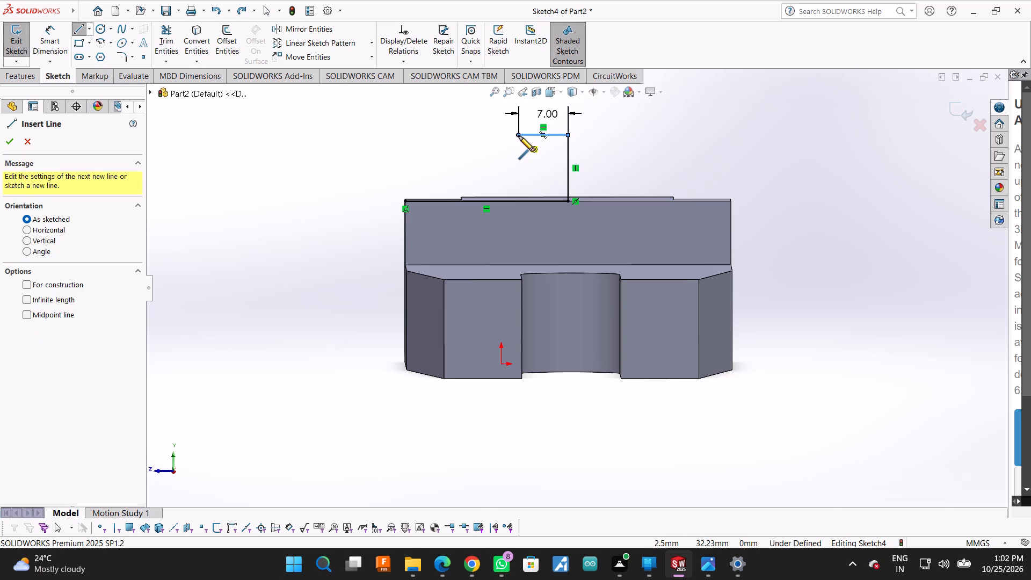
{"action": "left_click", "coordinate": [404, 202]}
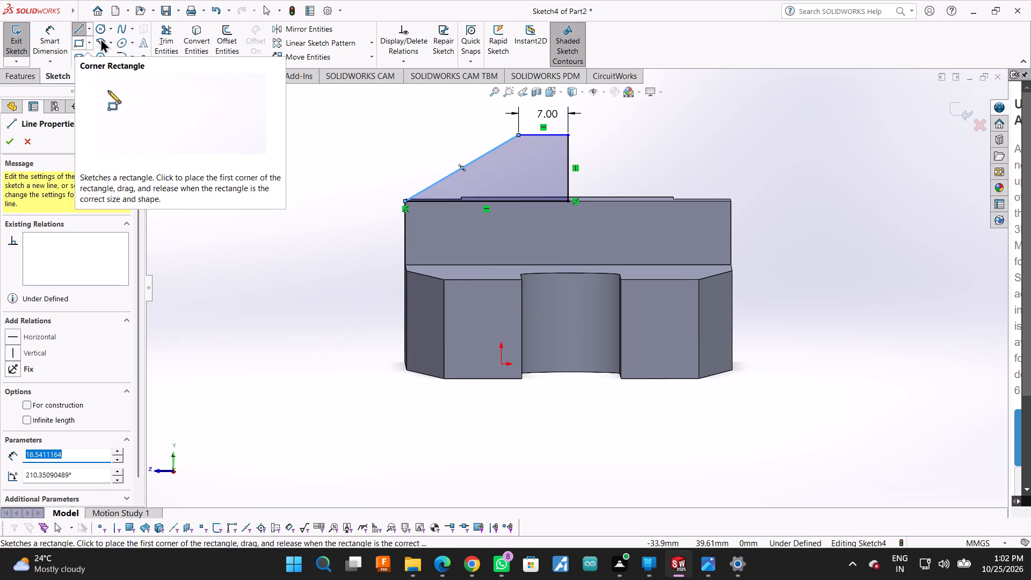
{"action": "left_click", "coordinate": [13, 135]}
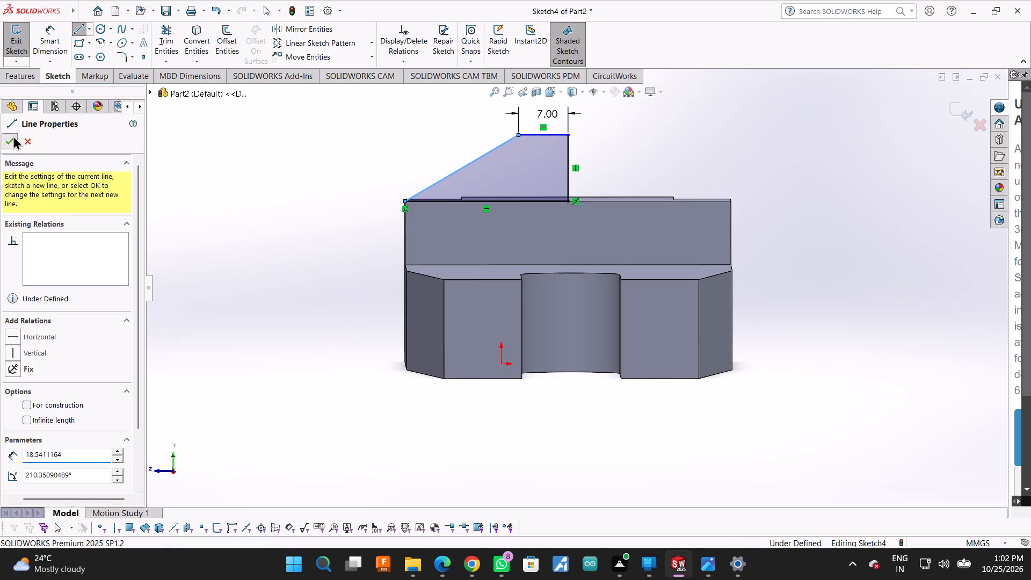
Trim away the solid vertical line and replace it with a vertical construction line about 18 mm long from the base line's inner end.
{"action": "left_click", "coordinate": [159, 30]}
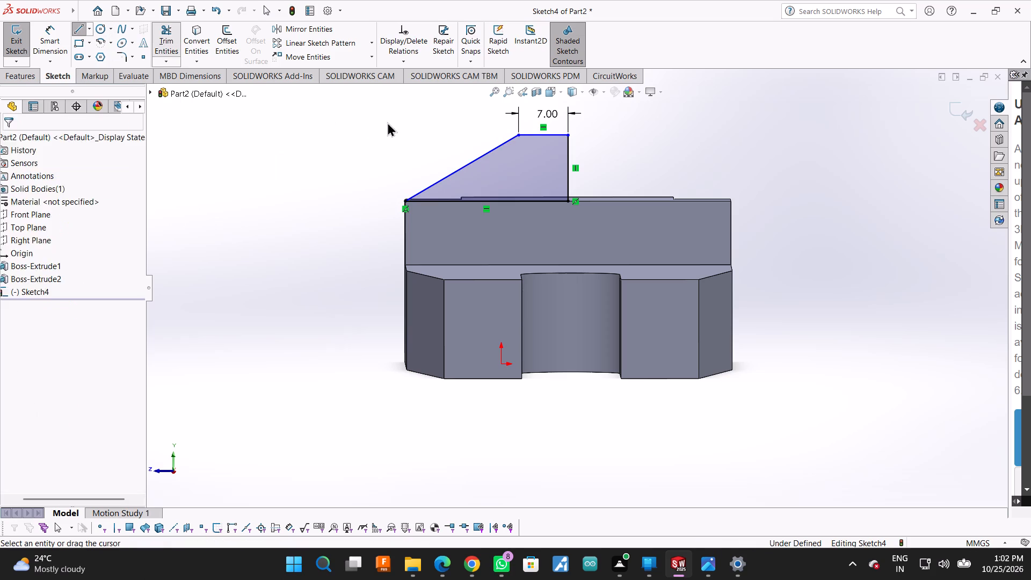
{"action": "left_click_drag", "start_coordinate": [547, 165], "coordinate": [632, 171]}
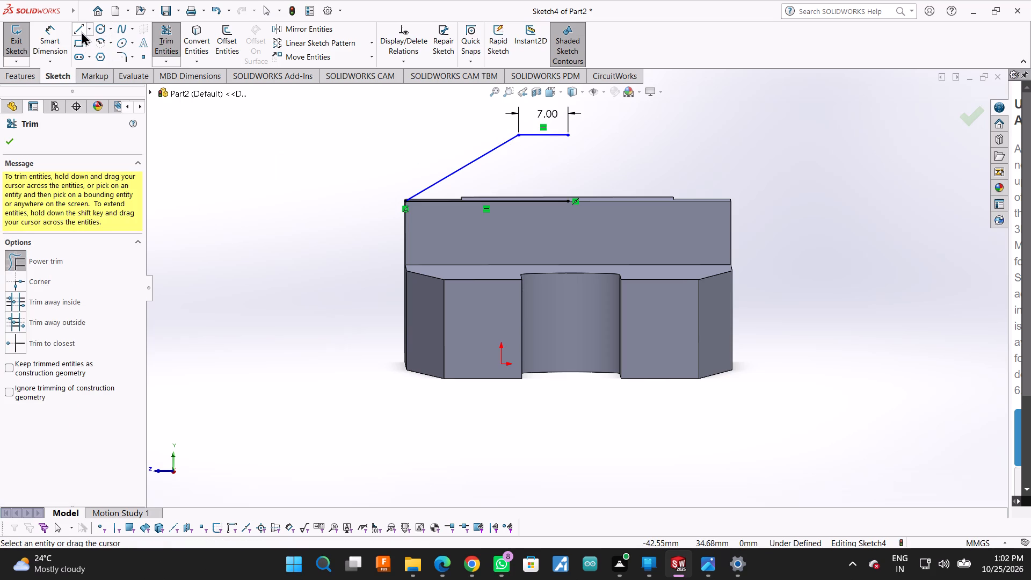
{"action": "left_click", "coordinate": [81, 31]}
{"action": "left_click", "coordinate": [28, 282]}
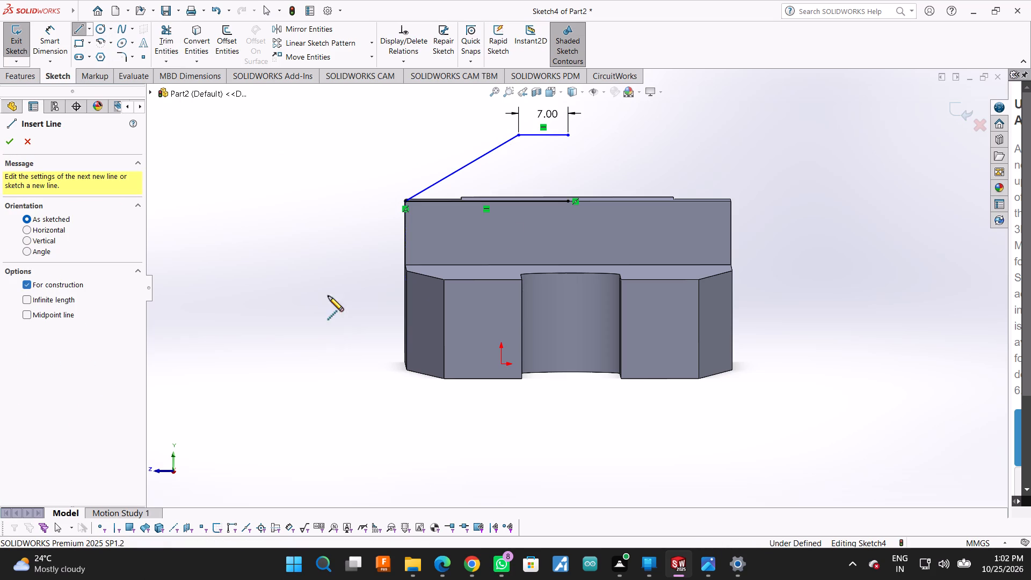
{"action": "left_click", "coordinate": [569, 202]}
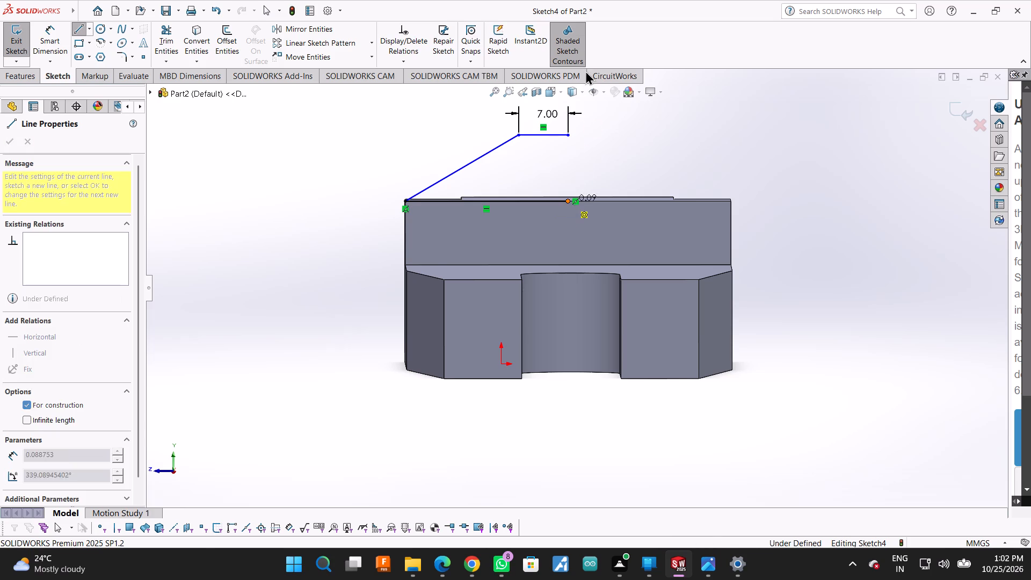
{"action": "scroll", "coordinate": [558, 237], "scroll_direction": "up", "scroll_amount": 2}
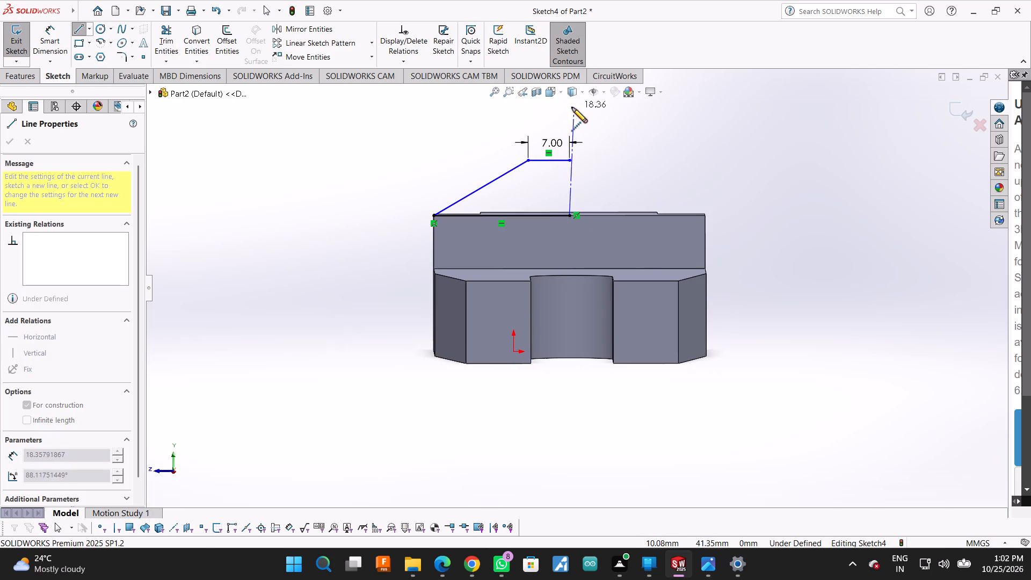
{"action": "left_click", "coordinate": [570, 107]}
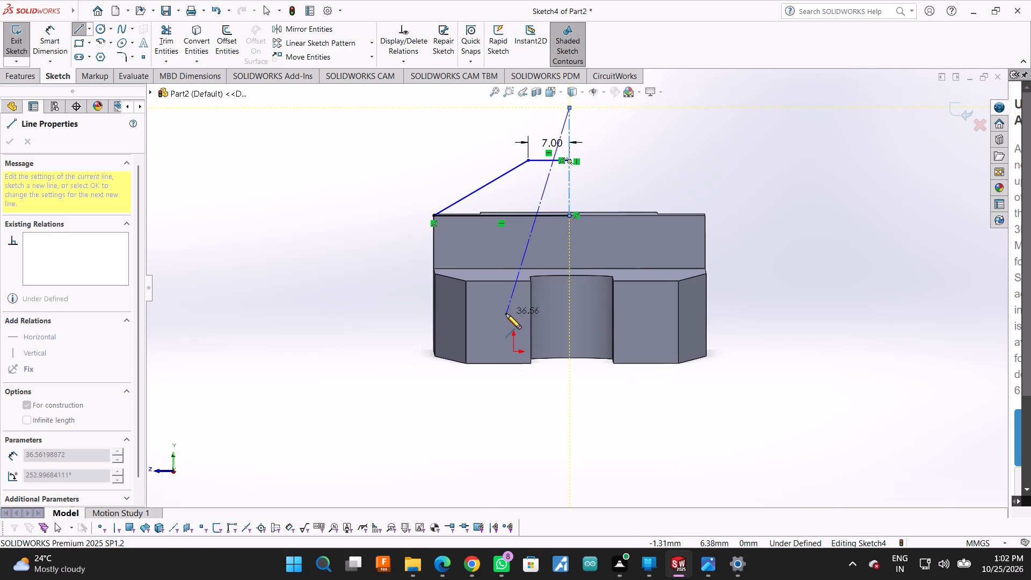
{"action": "key", "text": "Escape"}
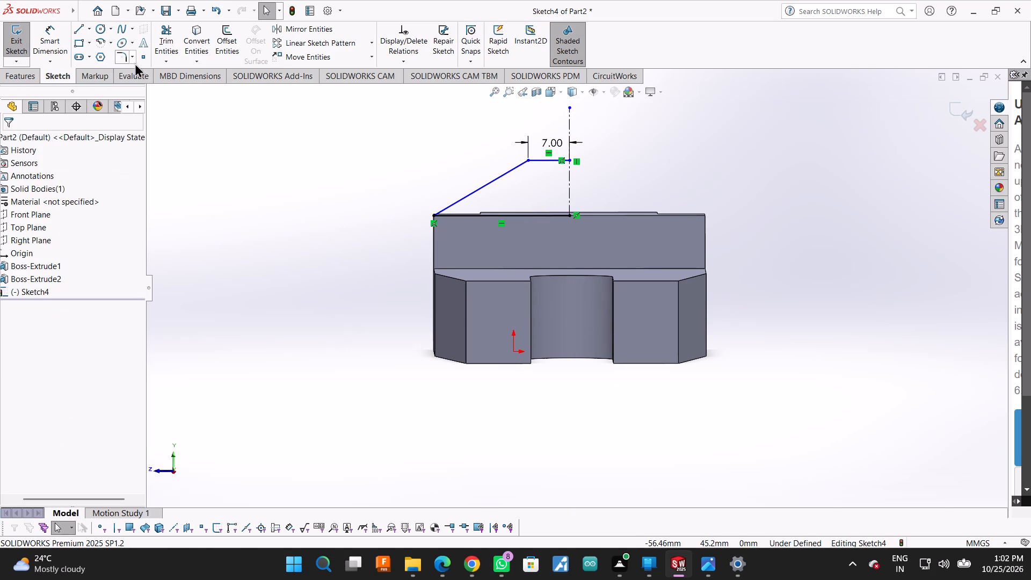
Mirror the half profile's sloped, base and top lines about the vertical construction line, keeping the originals.
{"action": "scroll", "coordinate": [519, 156], "scroll_direction": "down", "scroll_amount": 4}
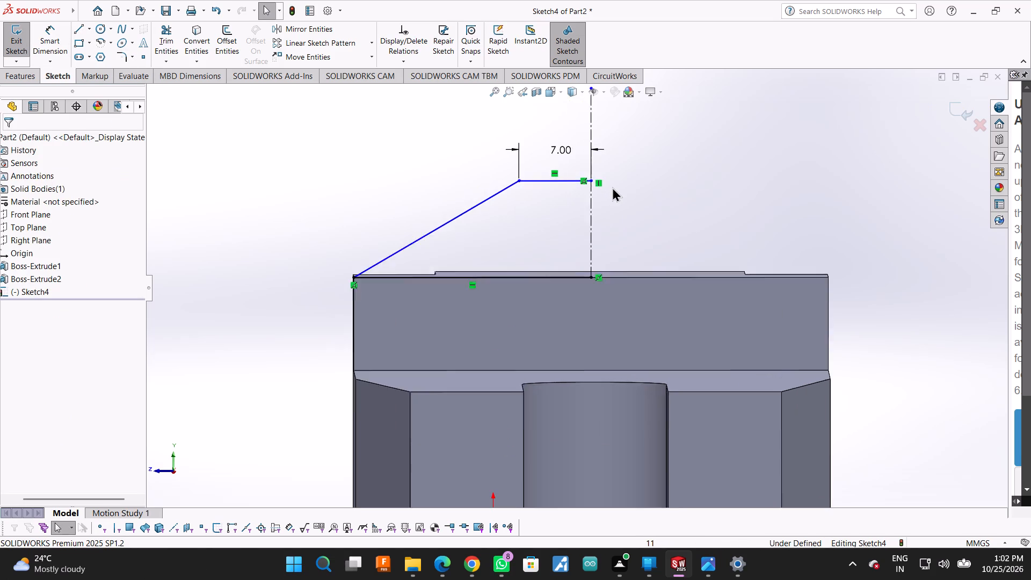
{"action": "scroll", "coordinate": [380, 302], "scroll_direction": "down", "scroll_amount": 1}
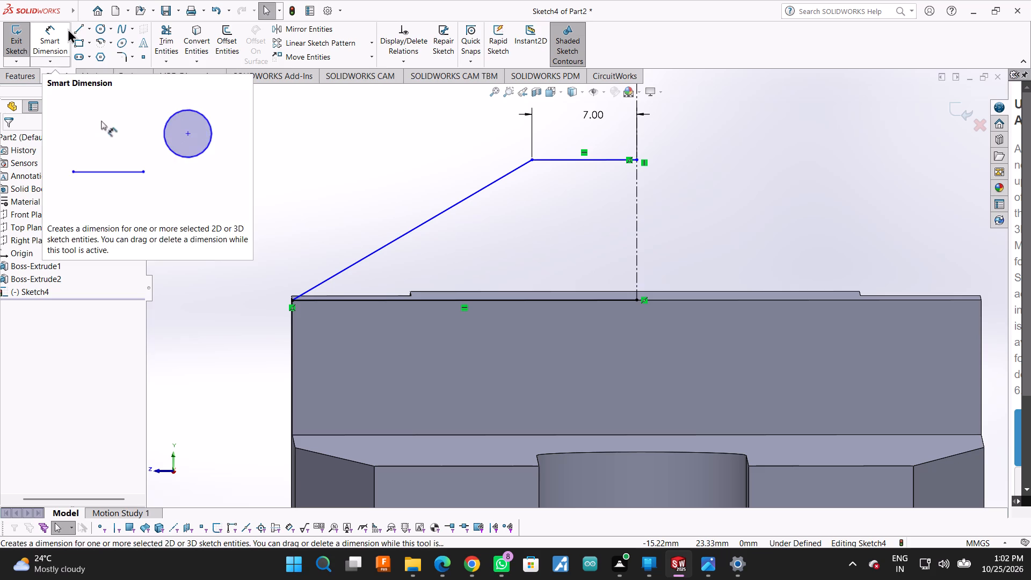
{"action": "left_click", "coordinate": [32, 71]}
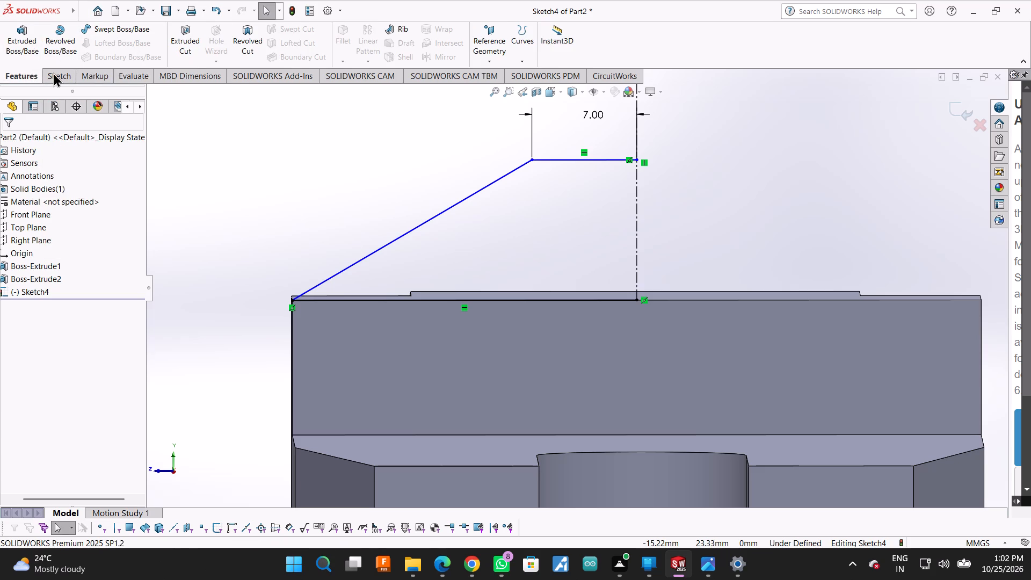
{"action": "left_click", "coordinate": [54, 76]}
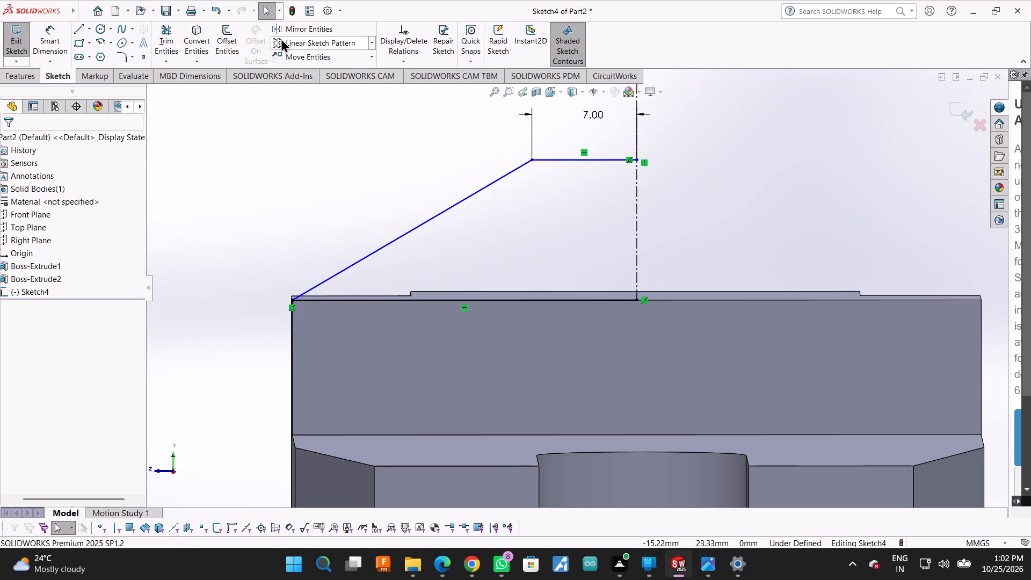
{"action": "left_click", "coordinate": [287, 33]}
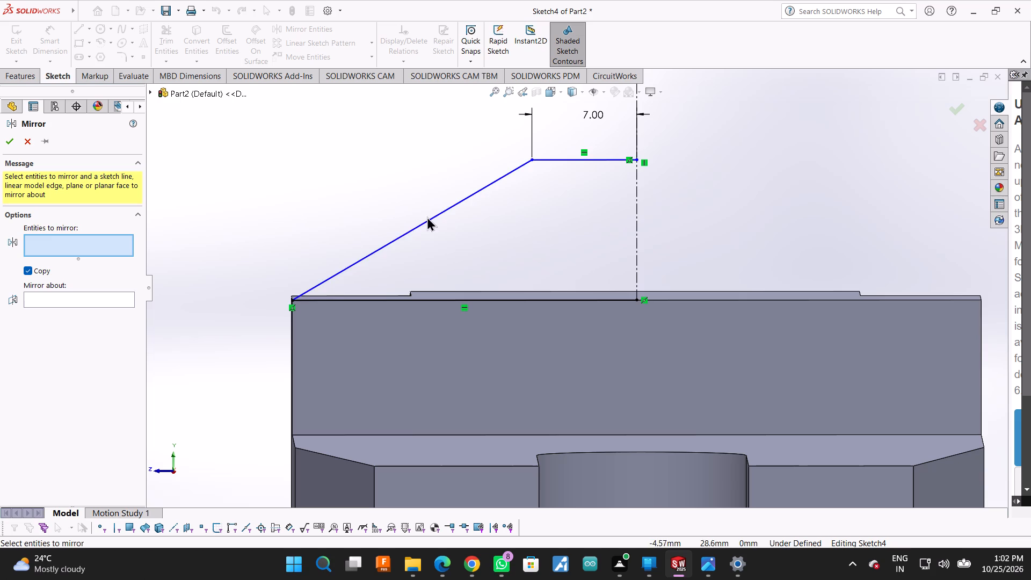
{"action": "left_click", "coordinate": [429, 218]}
{"action": "left_click", "coordinate": [469, 300]}
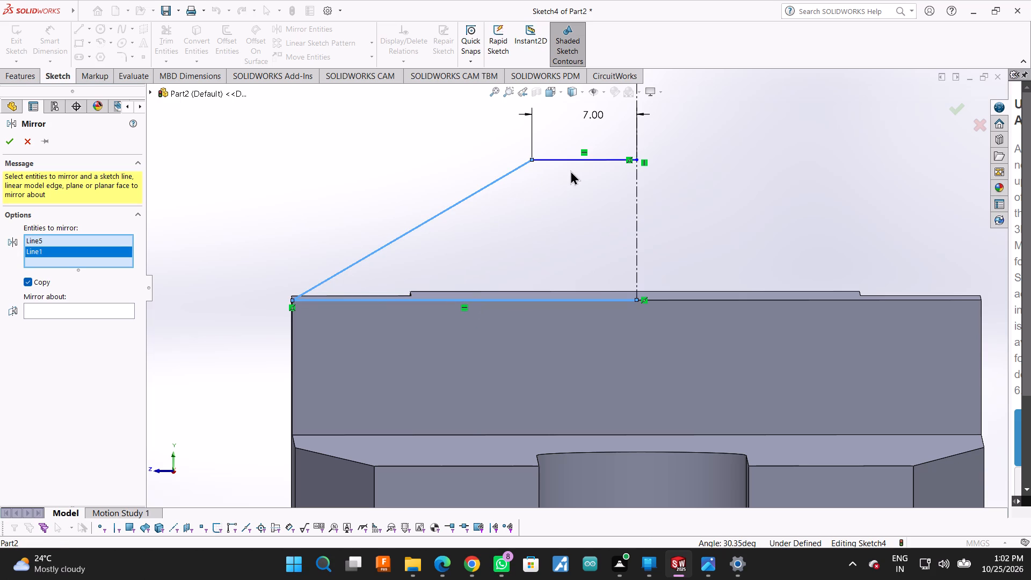
{"action": "left_click", "coordinate": [571, 160]}
{"action": "left_click", "coordinate": [77, 317]}
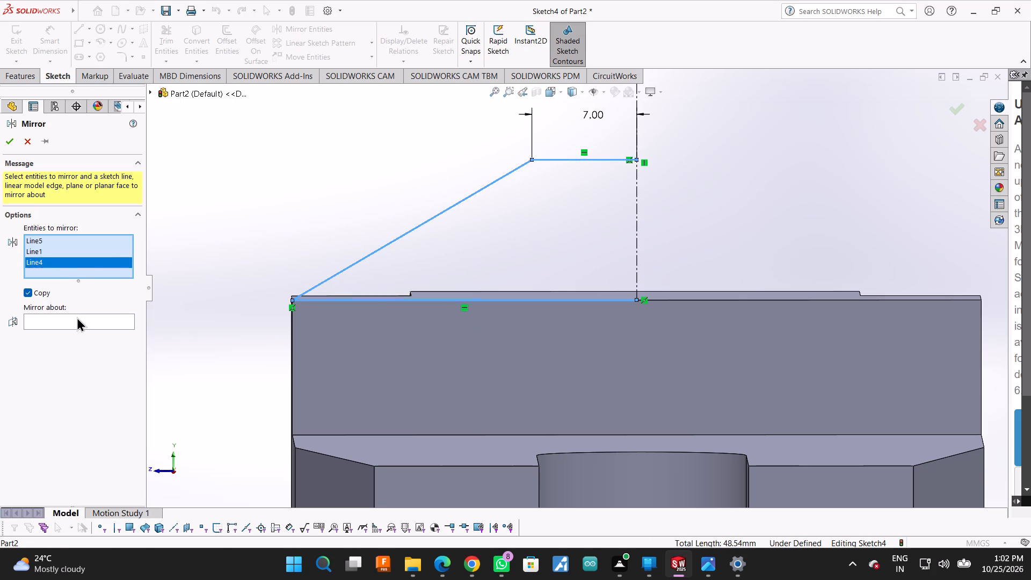
{"action": "left_click", "coordinate": [634, 235]}
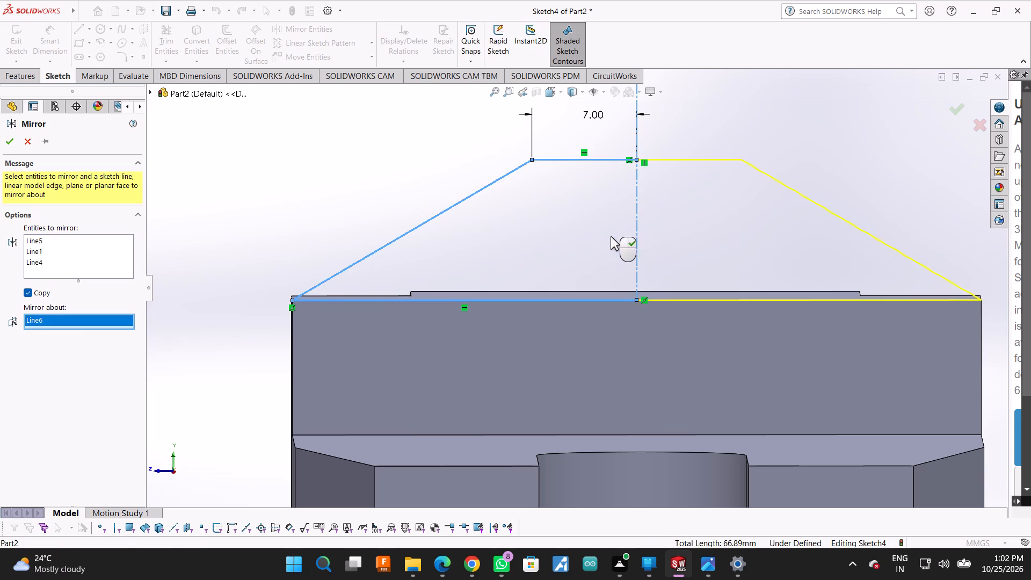
{"action": "scroll", "coordinate": [568, 237], "scroll_direction": "up", "scroll_amount": 2}
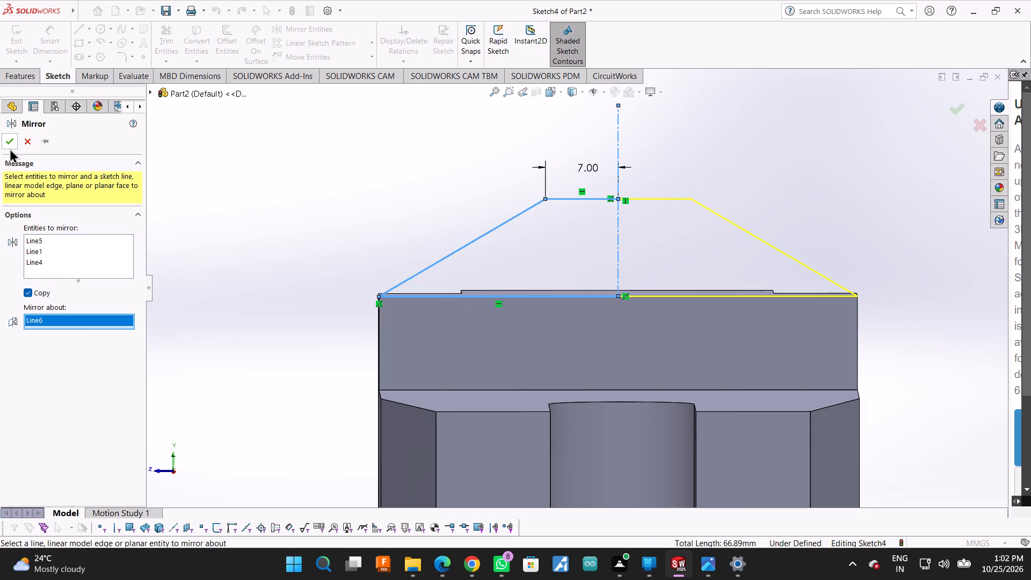
{"action": "left_click", "coordinate": [10, 148]}
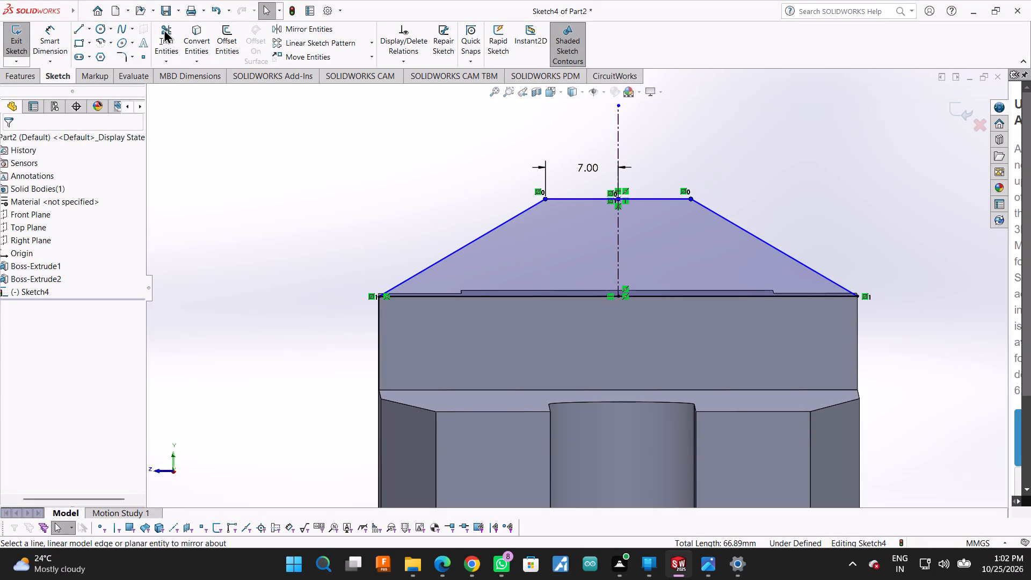
Trim away the vertical construction line inside and above the mirrored profile.
{"action": "left_click", "coordinate": [164, 29]}
{"action": "left_click_drag", "start_coordinate": [680, 248], "coordinate": [575, 242]}
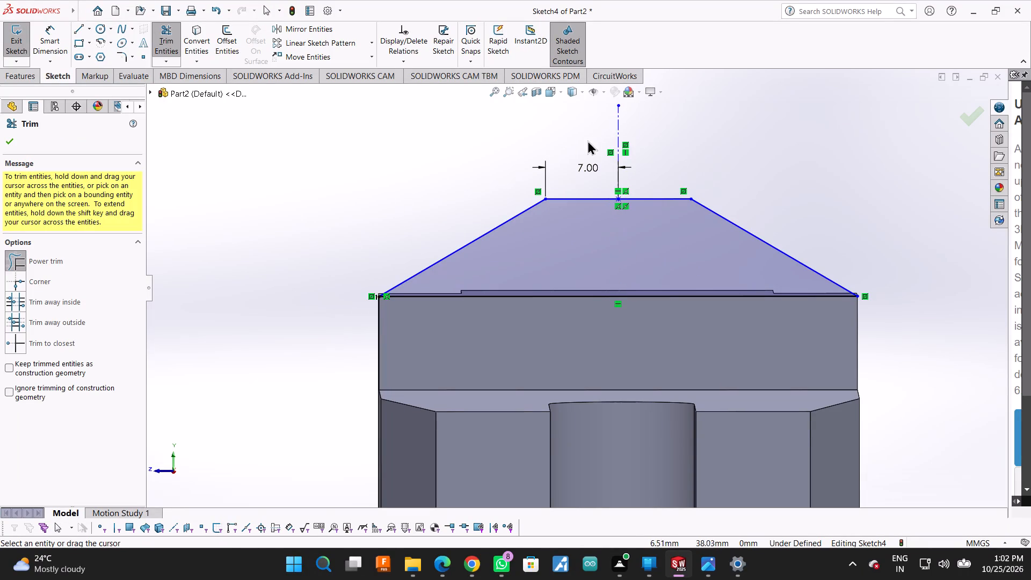
{"action": "left_click_drag", "start_coordinate": [587, 141], "coordinate": [687, 141]}
Add a driven dimension between the two end points of the profile's full top edge.
{"action": "middle_click", "coordinate": [871, 215]}
{"action": "middle_click_drag", "start_coordinate": [871, 216], "coordinate": [826, 293]}
{"action": "middle_click_drag", "start_coordinate": [820, 301], "coordinate": [812, 314]}
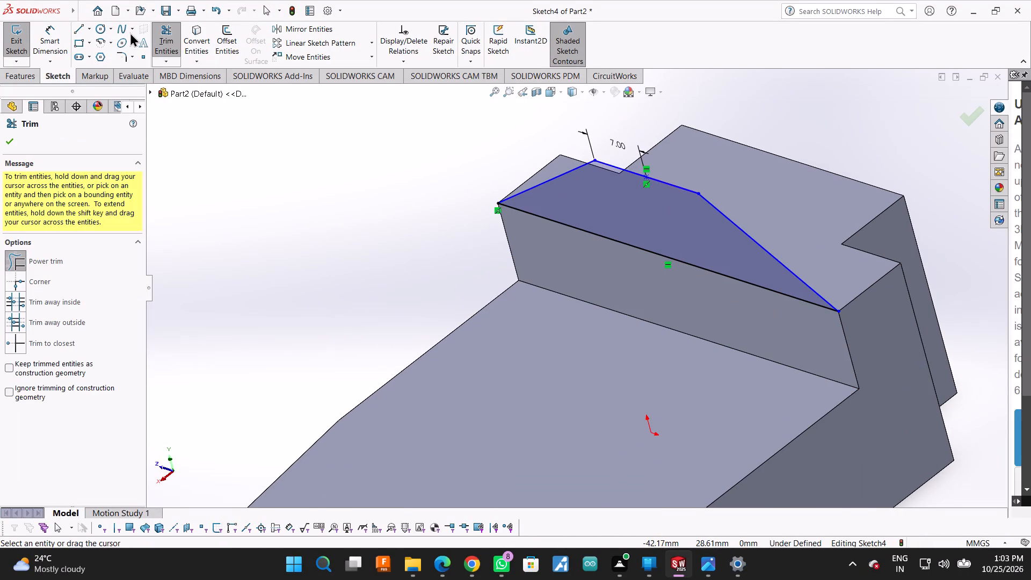
{"action": "left_click", "coordinate": [60, 34]}
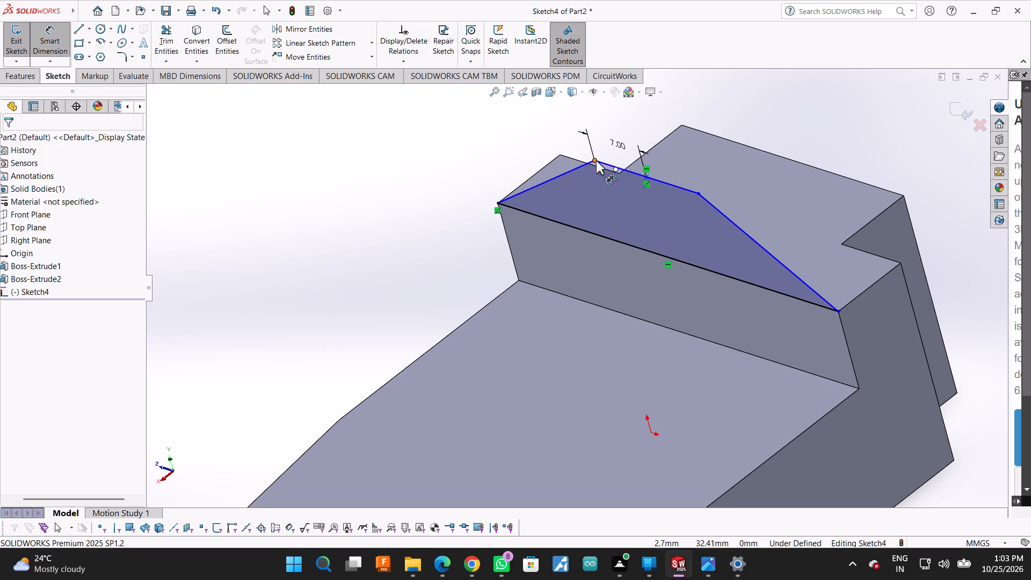
{"action": "left_click", "coordinate": [596, 161]}
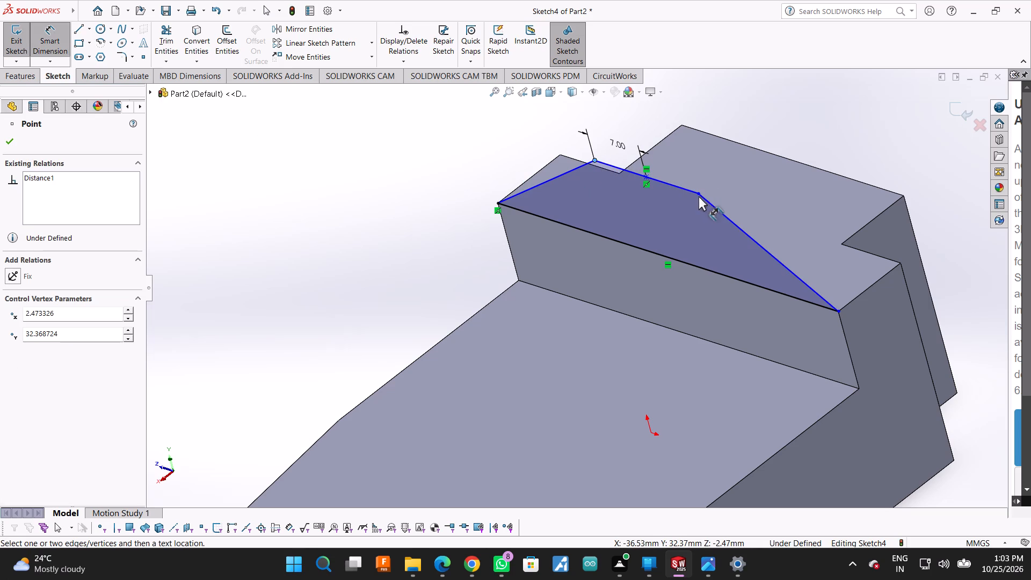
{"action": "left_click", "coordinate": [698, 193]}
{"action": "left_click", "coordinate": [708, 119]}
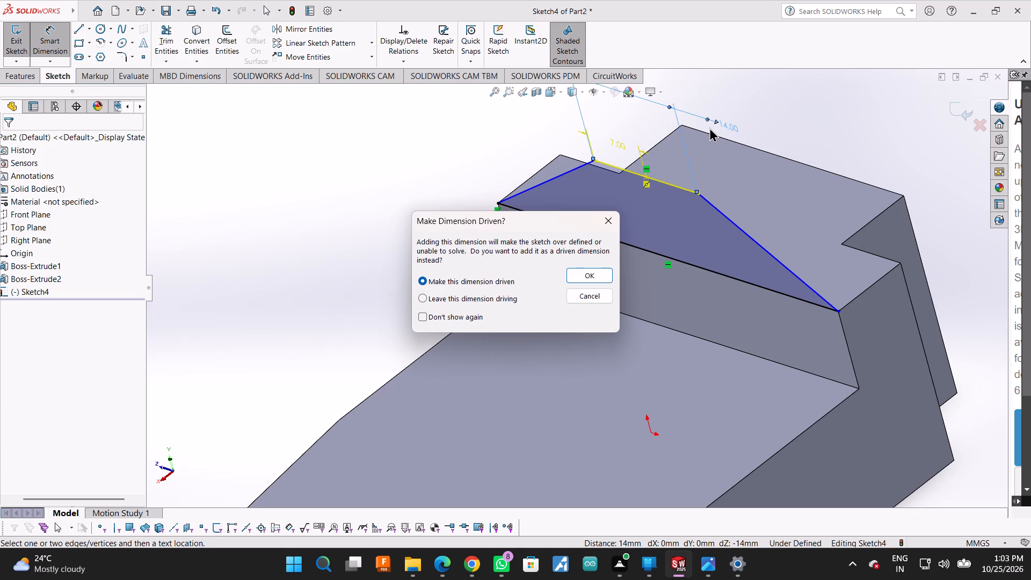
{"action": "left_click", "coordinate": [591, 277]}
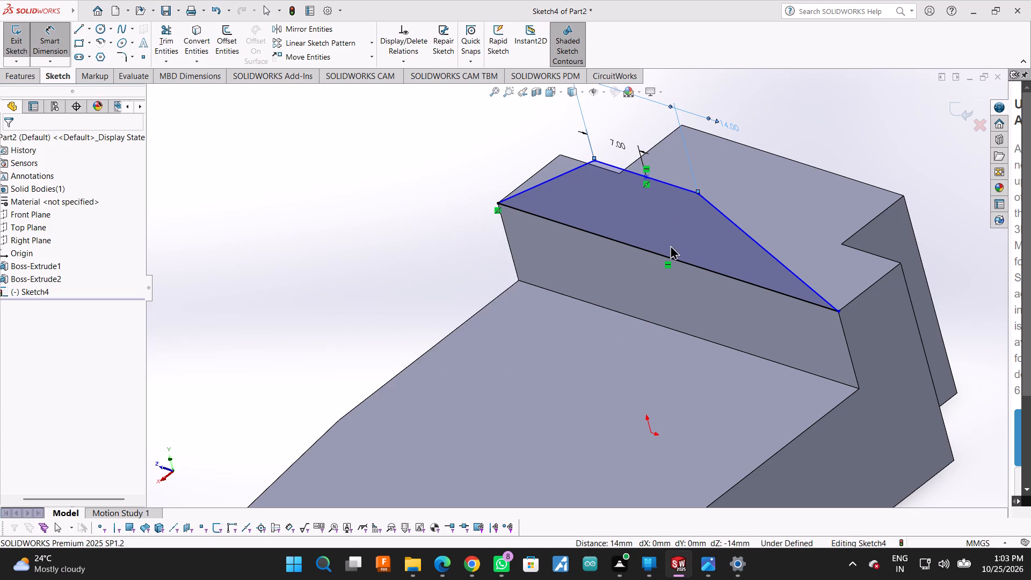
Dimension the horizontal distance from the top edge's end point to the adjacent outer corner of the base line.
{"action": "left_click", "coordinate": [700, 194]}
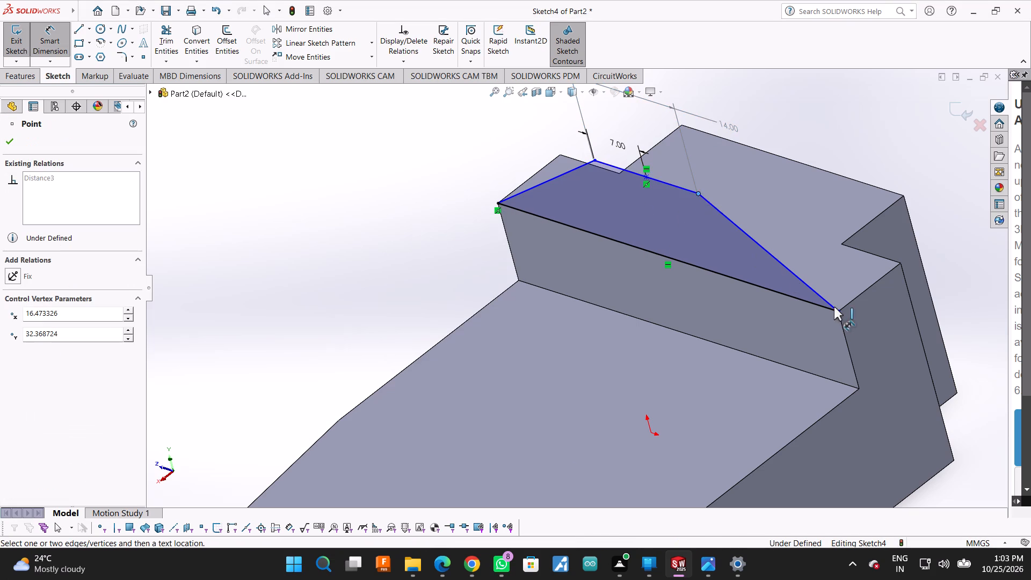
{"action": "left_click", "coordinate": [836, 310]}
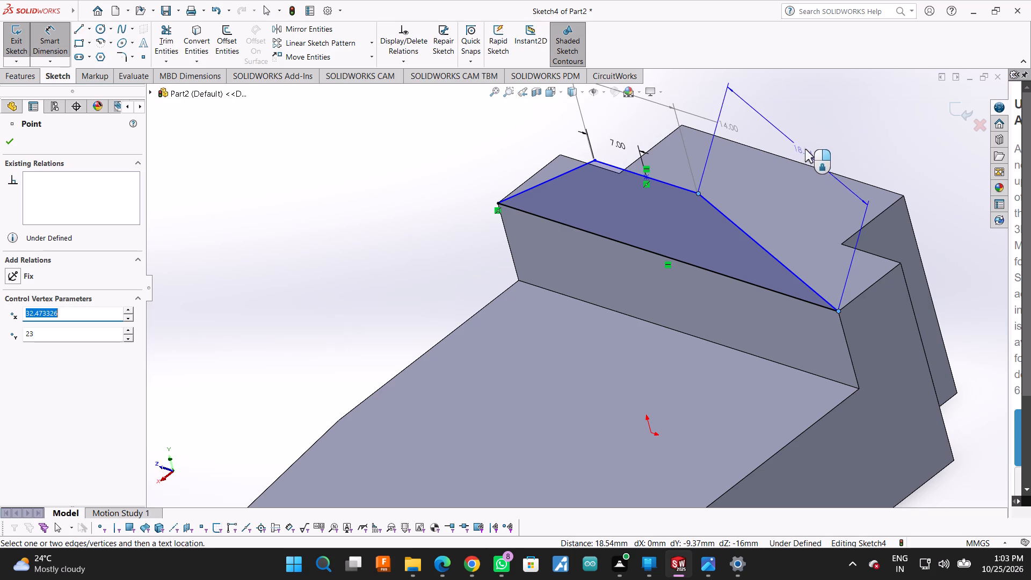
{"action": "left_click", "coordinate": [765, 134]}
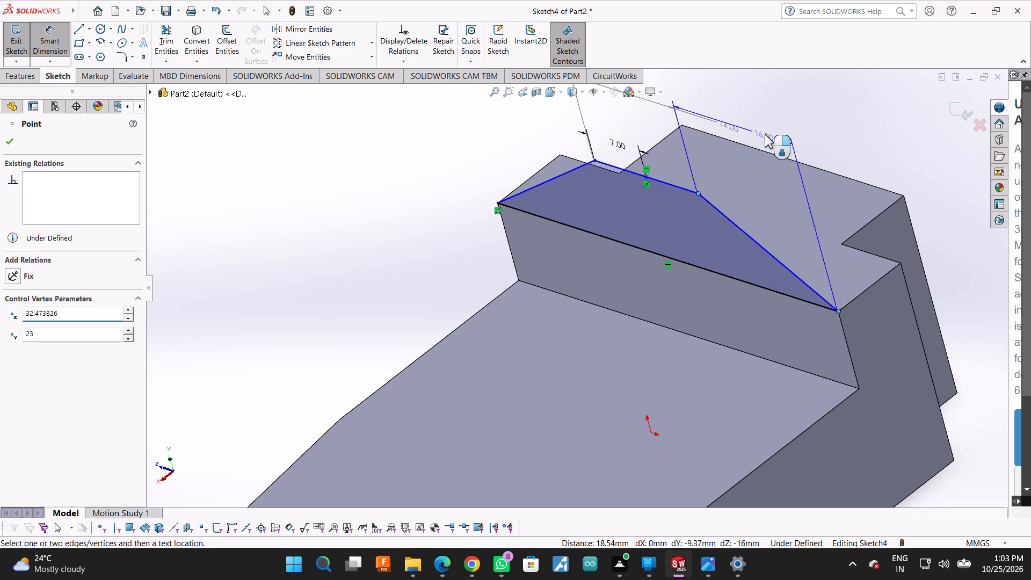
{"action": "scroll", "coordinate": [873, 318], "scroll_direction": "up", "scroll_amount": 1}
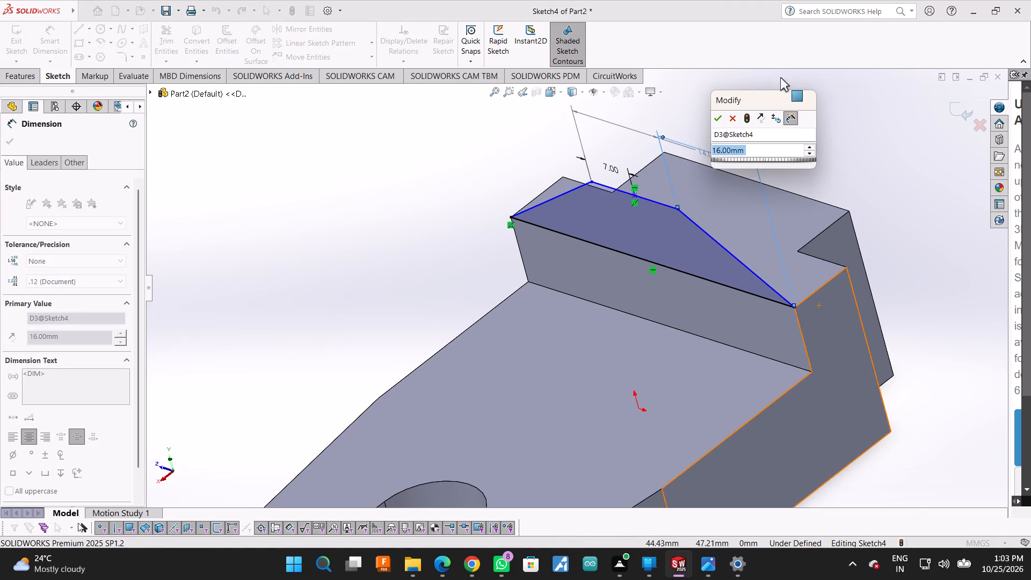
{"action": "left_click", "coordinate": [724, 114]}
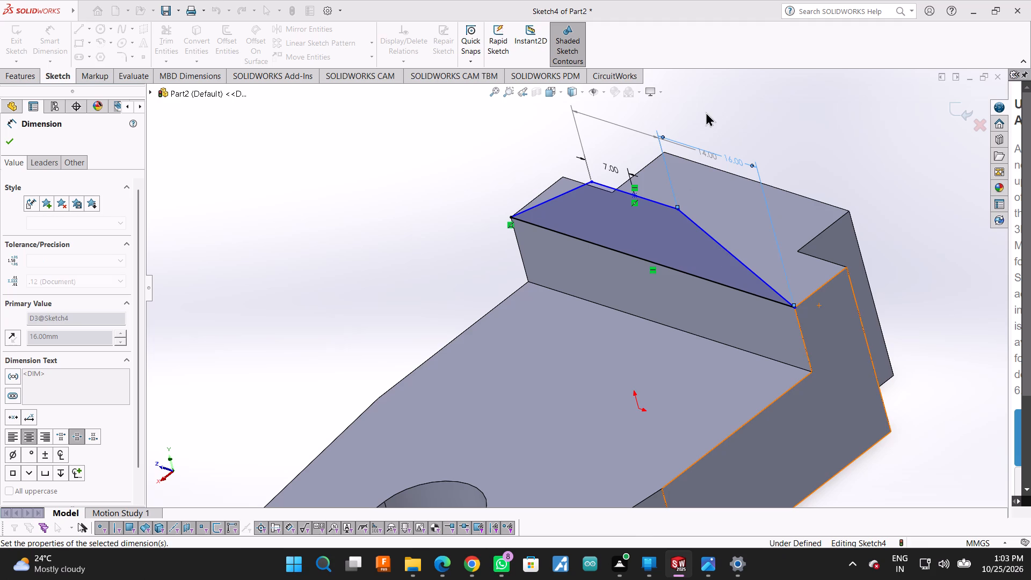
{"action": "left_click", "coordinate": [9, 70]}
{"action": "left_click", "coordinate": [15, 139]}
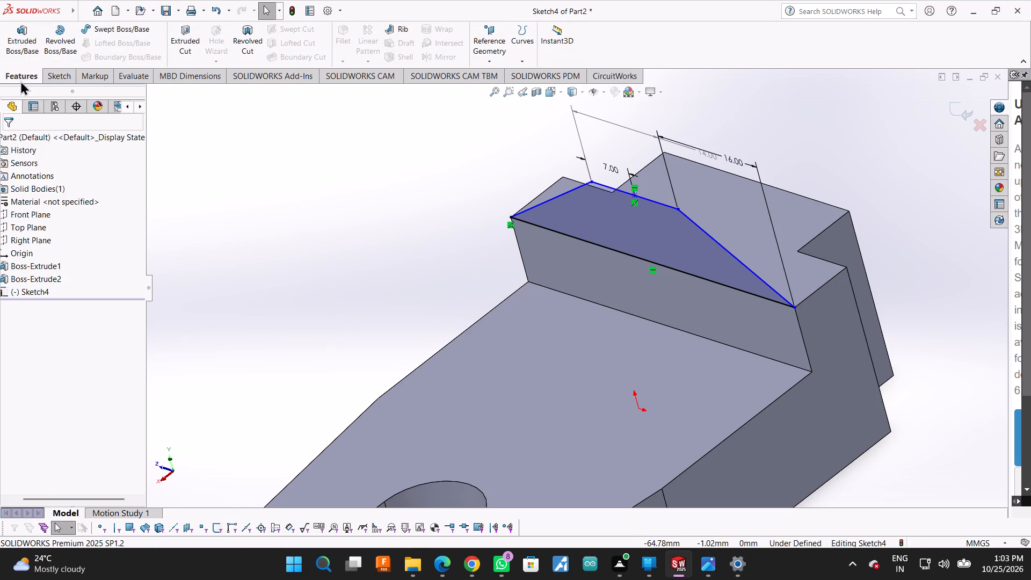
Extrude the closed trapezoid profile 9 mm blind in the reversed direction, over the raised end, merging it with the body.
{"action": "left_click", "coordinate": [21, 81]}
{"action": "left_click", "coordinate": [23, 75]}
{"action": "left_click", "coordinate": [23, 35]}
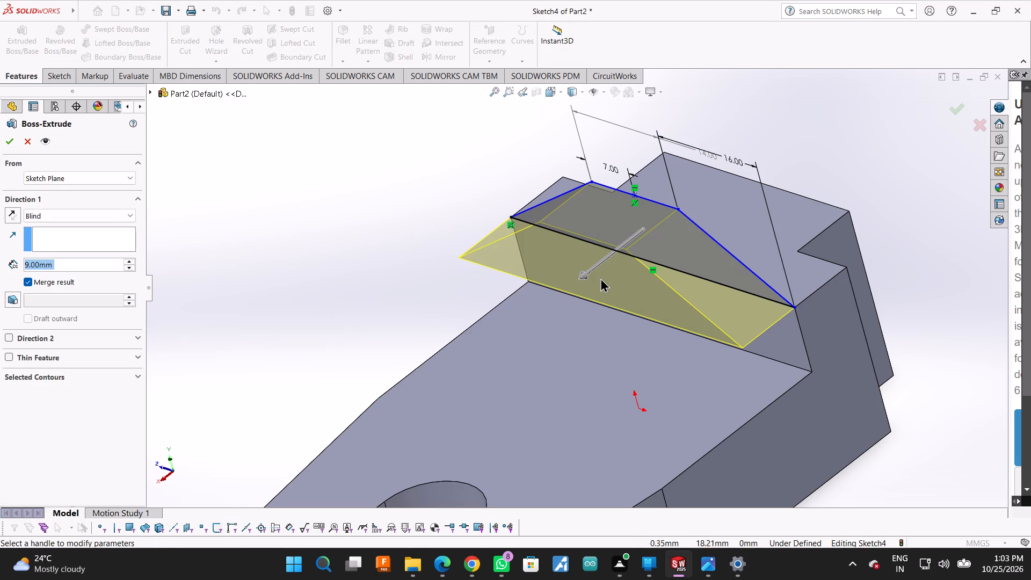
{"action": "left_click_drag", "start_coordinate": [584, 274], "coordinate": [732, 266]}
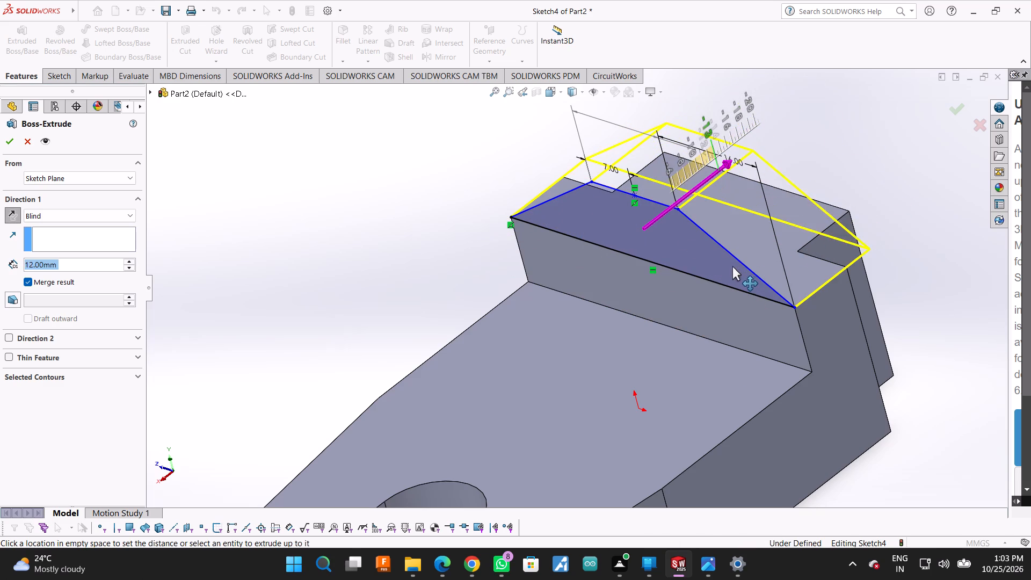
{"action": "left_click_drag", "start_coordinate": [732, 266], "coordinate": [715, 275]}
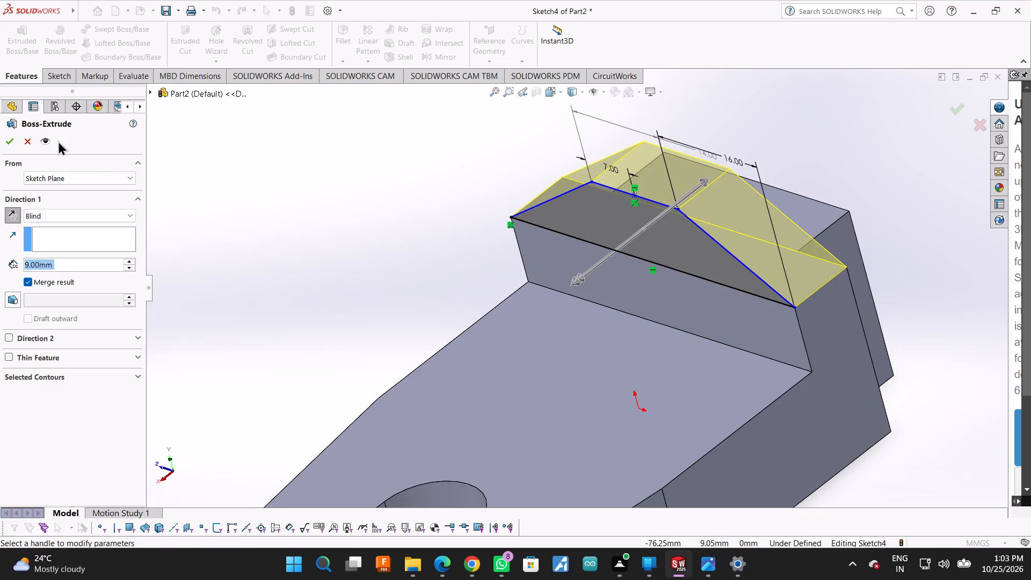
{"action": "left_click", "coordinate": [11, 137]}
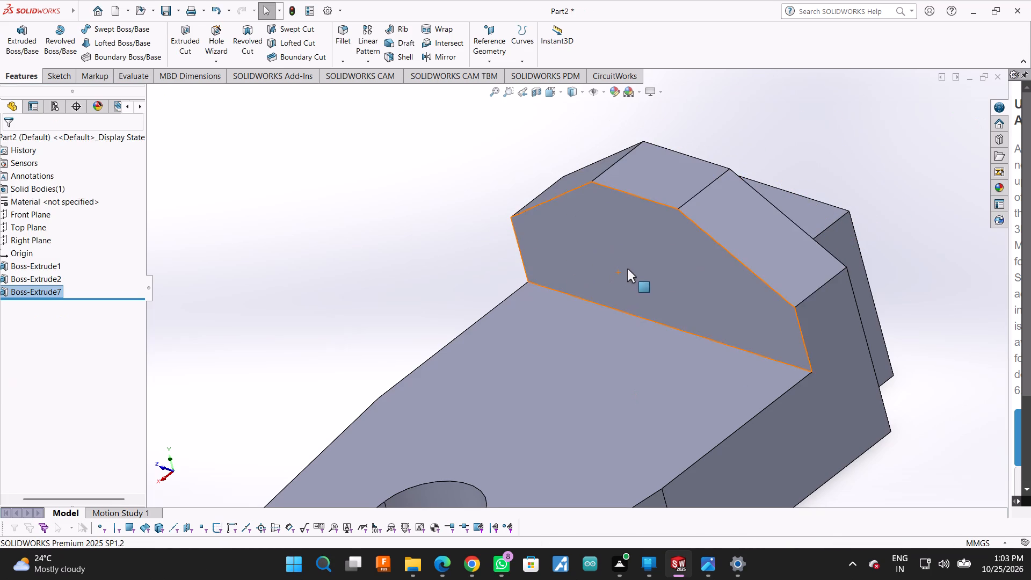
Examine the newly extruded raised end in relation to the whole slotted bracket.
{"action": "scroll", "coordinate": [805, 226], "scroll_direction": "up", "scroll_amount": 1}
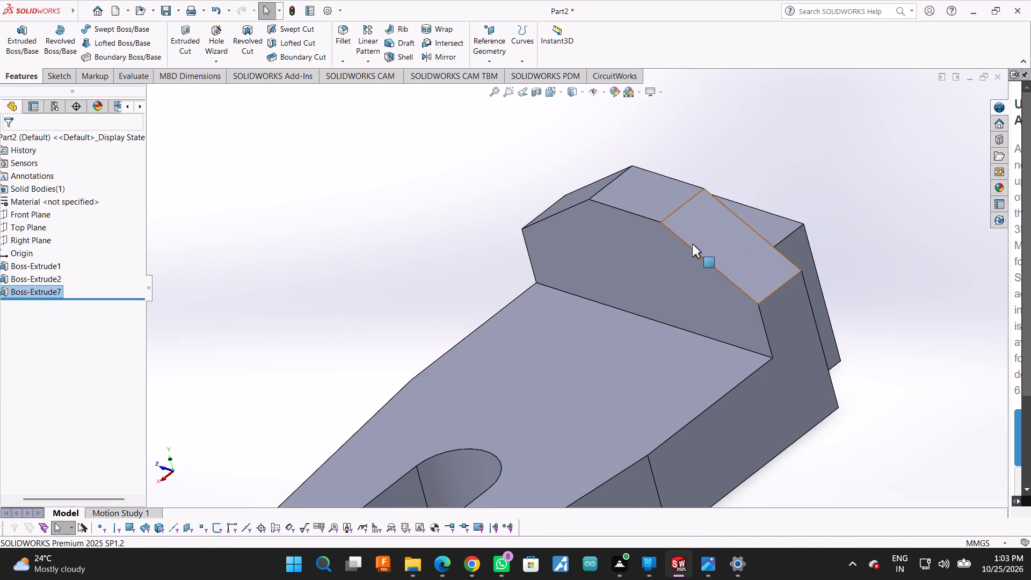
{"action": "scroll", "coordinate": [692, 244], "scroll_direction": "up", "scroll_amount": 2}
{"action": "middle_click", "coordinate": [718, 205]}
{"action": "scroll", "coordinate": [680, 253], "scroll_direction": "up", "scroll_amount": 1}
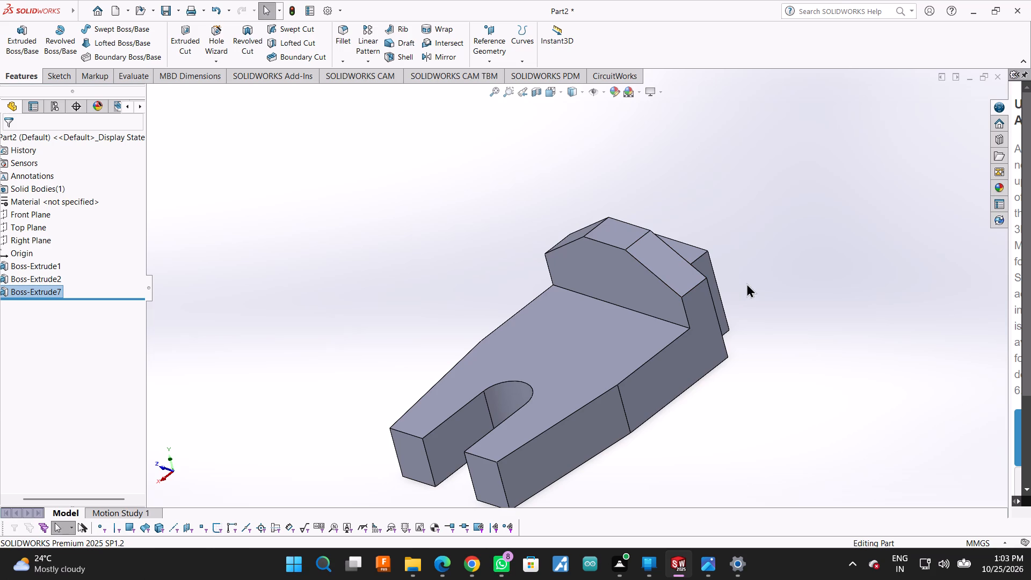
{"action": "scroll", "coordinate": [749, 251], "scroll_direction": "up", "scroll_amount": 1}
{"action": "scroll", "coordinate": [660, 272], "scroll_direction": "up", "scroll_amount": 5}
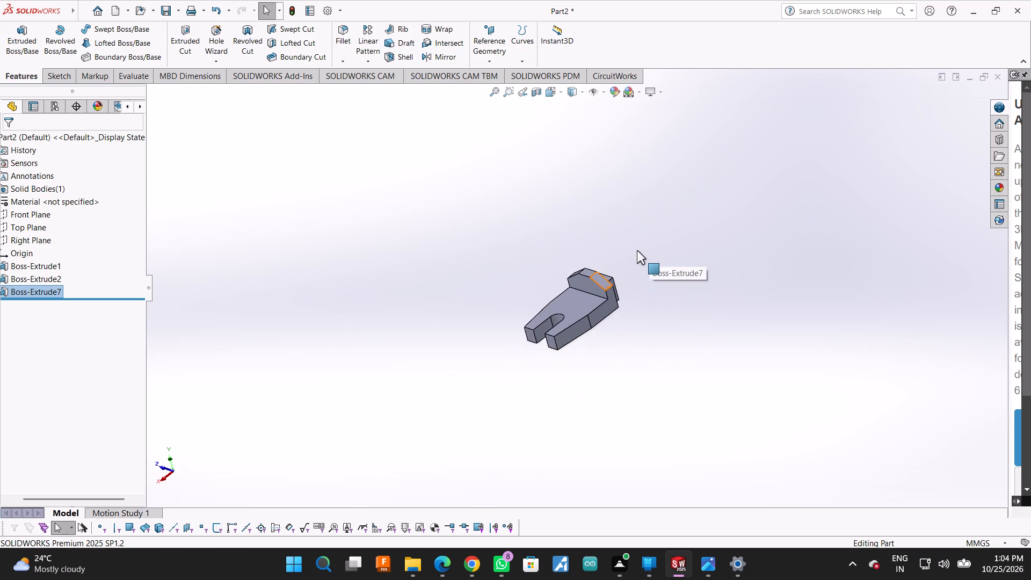
{"action": "scroll", "coordinate": [637, 250], "scroll_direction": "up", "scroll_amount": 1}
{"action": "scroll", "coordinate": [637, 250], "scroll_direction": "down", "scroll_amount": 4}
{"action": "scroll", "coordinate": [453, 274], "scroll_direction": "down", "scroll_amount": 3}
{"action": "scroll", "coordinate": [648, 286], "scroll_direction": "up", "scroll_amount": 3}
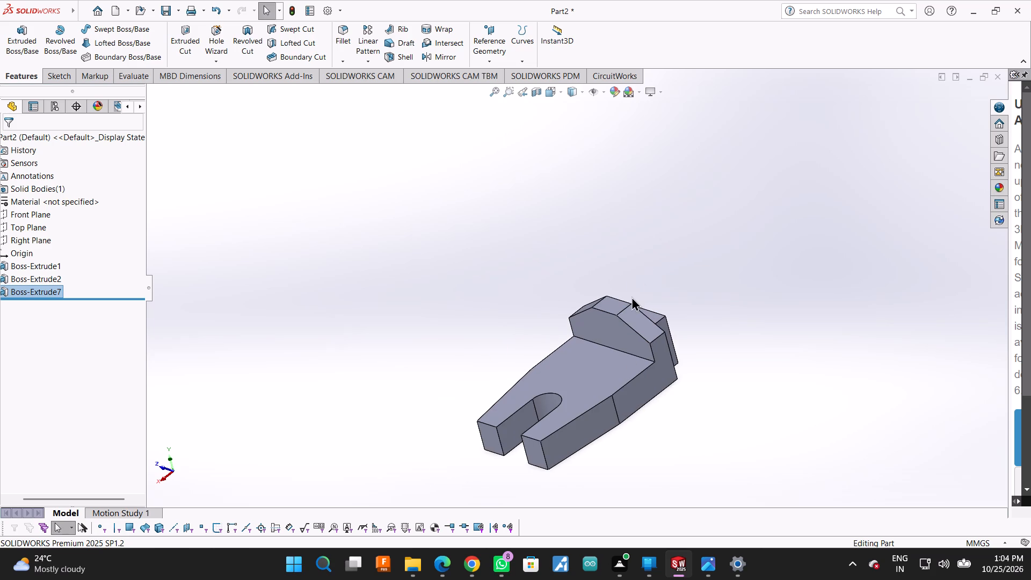
{"action": "scroll", "coordinate": [638, 287], "scroll_direction": "up", "scroll_amount": 1}
{"action": "scroll", "coordinate": [565, 344], "scroll_direction": "up", "scroll_amount": 2}
{"action": "scroll", "coordinate": [576, 314], "scroll_direction": "down", "scroll_amount": 1}
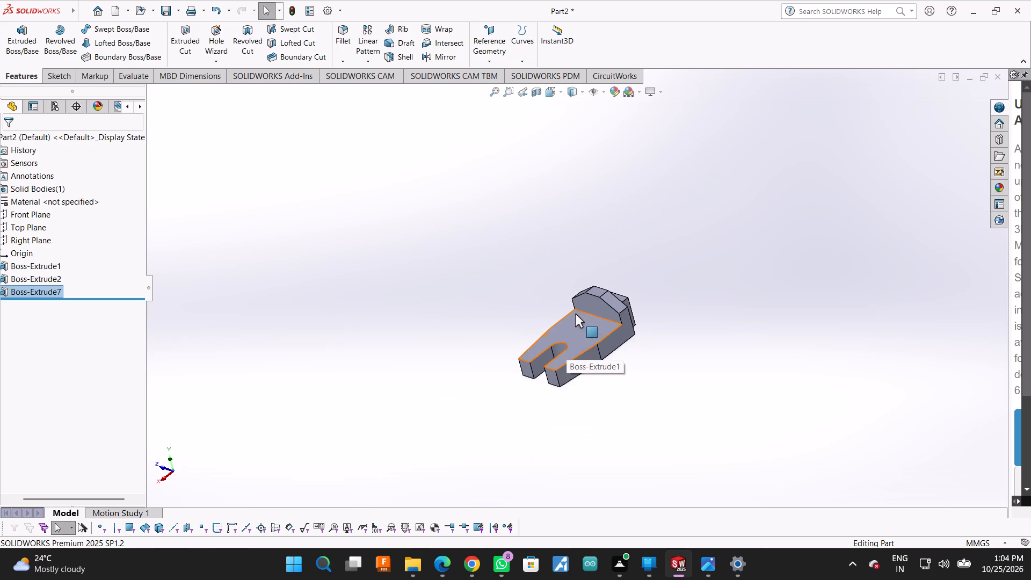
{"action": "scroll", "coordinate": [575, 314], "scroll_direction": "down", "scroll_amount": 3}
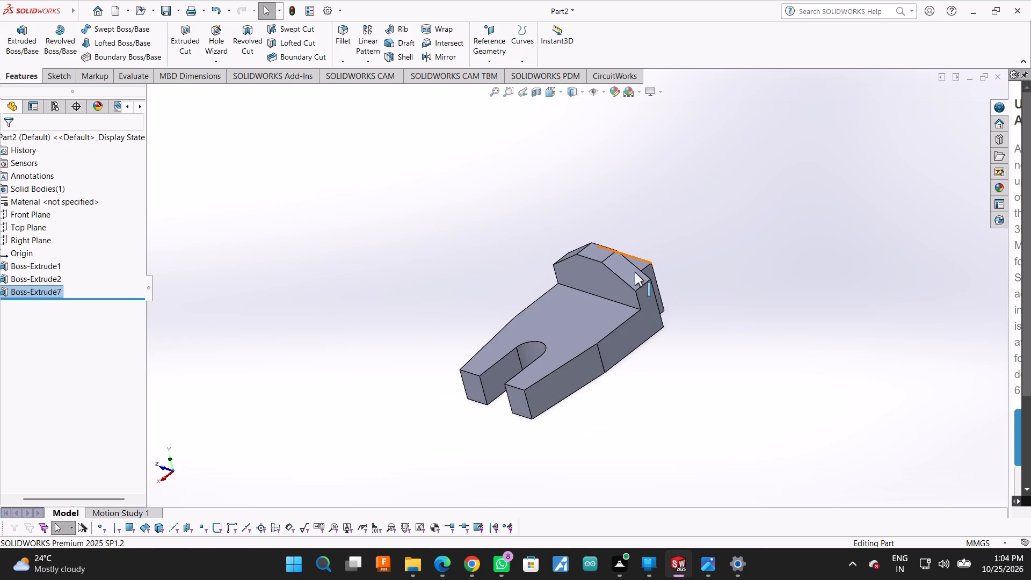
{"action": "scroll", "coordinate": [607, 233], "scroll_direction": "up", "scroll_amount": 1}
{"action": "scroll", "coordinate": [606, 279], "scroll_direction": "up", "scroll_amount": 2}
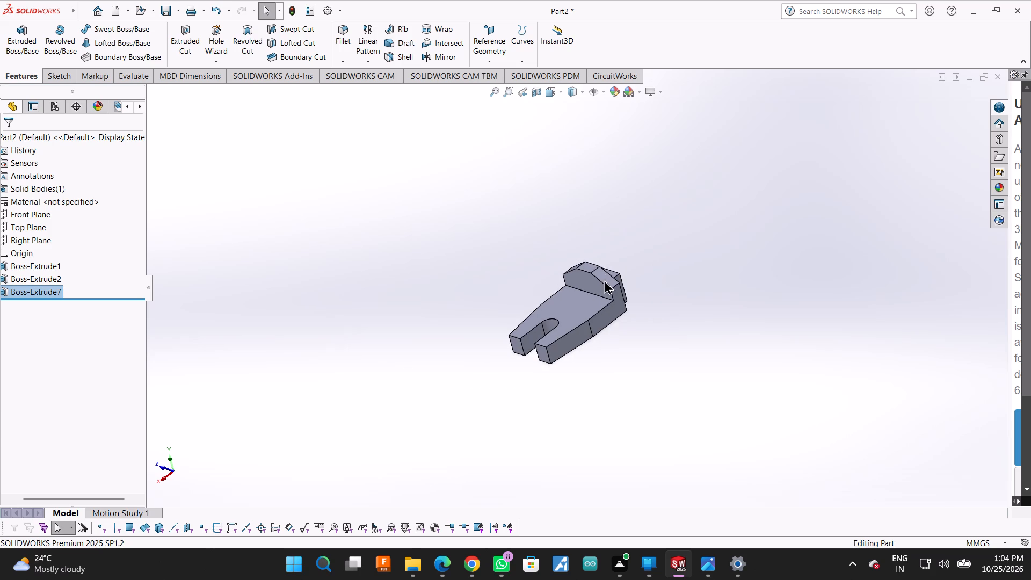
{"action": "scroll", "coordinate": [597, 263], "scroll_direction": "up", "scroll_amount": 2}
{"action": "scroll", "coordinate": [597, 263], "scroll_direction": "down", "scroll_amount": 5}
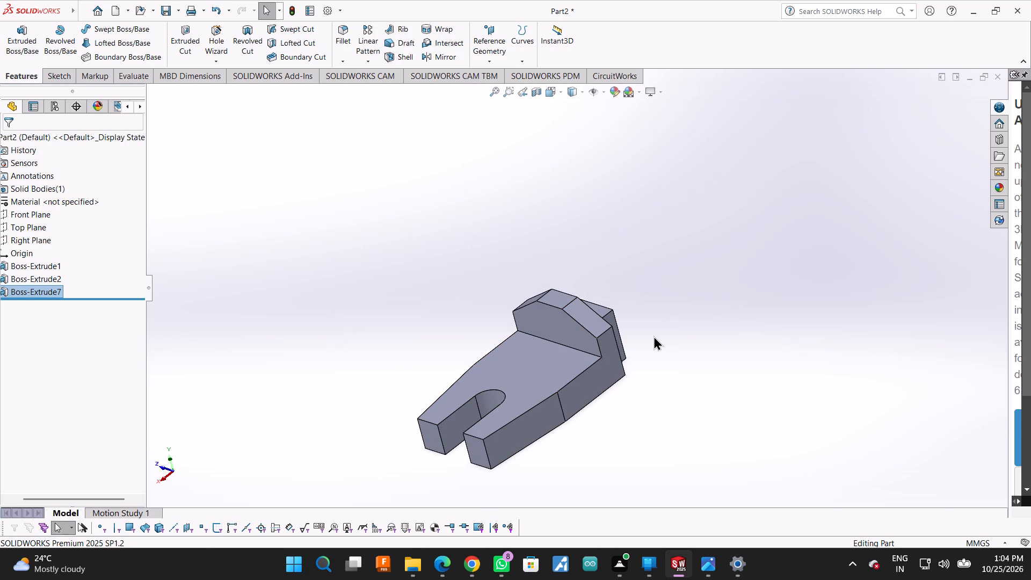
Inspect the bracket from behind, around the raised end's rear face and the projecting end block.
{"action": "left_click", "coordinate": [638, 272]}
{"action": "right_click", "coordinate": [642, 269]}
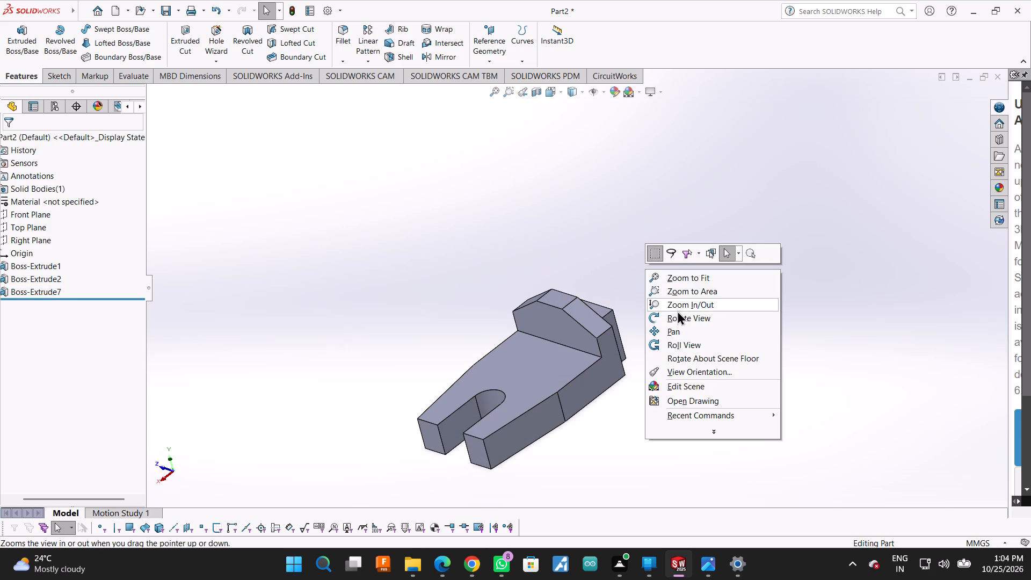
{"action": "left_click", "coordinate": [677, 317]}
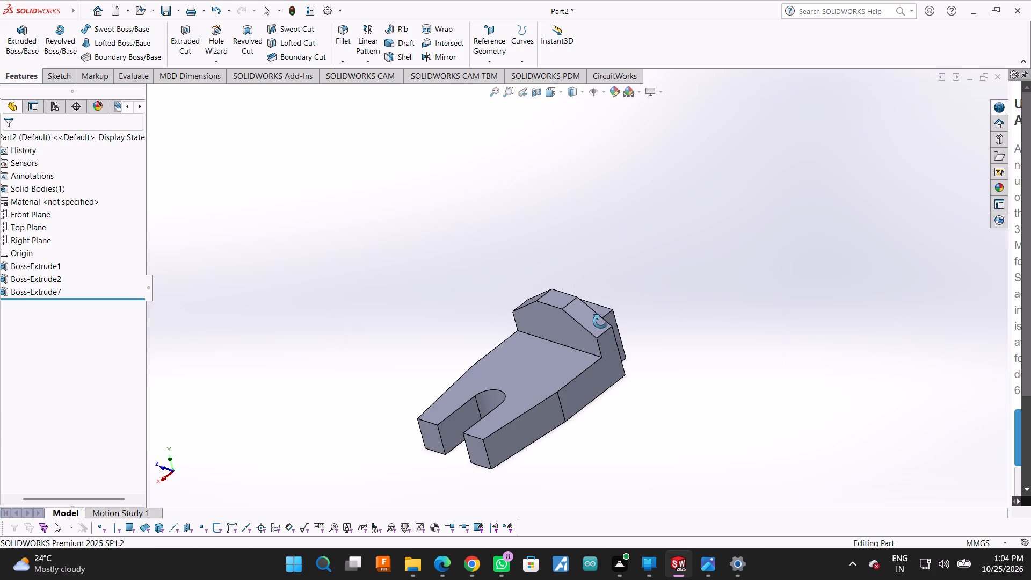
{"action": "scroll", "coordinate": [600, 321], "scroll_direction": "up", "scroll_amount": 3}
{"action": "scroll", "coordinate": [583, 298], "scroll_direction": "down", "scroll_amount": 2}
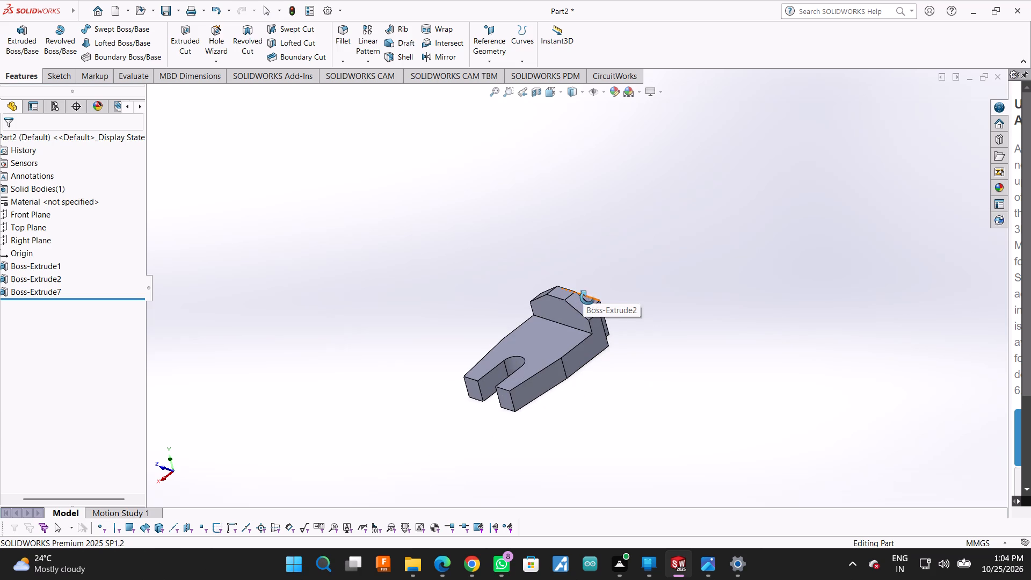
{"action": "left_click_drag", "start_coordinate": [614, 278], "coordinate": [506, 353]}
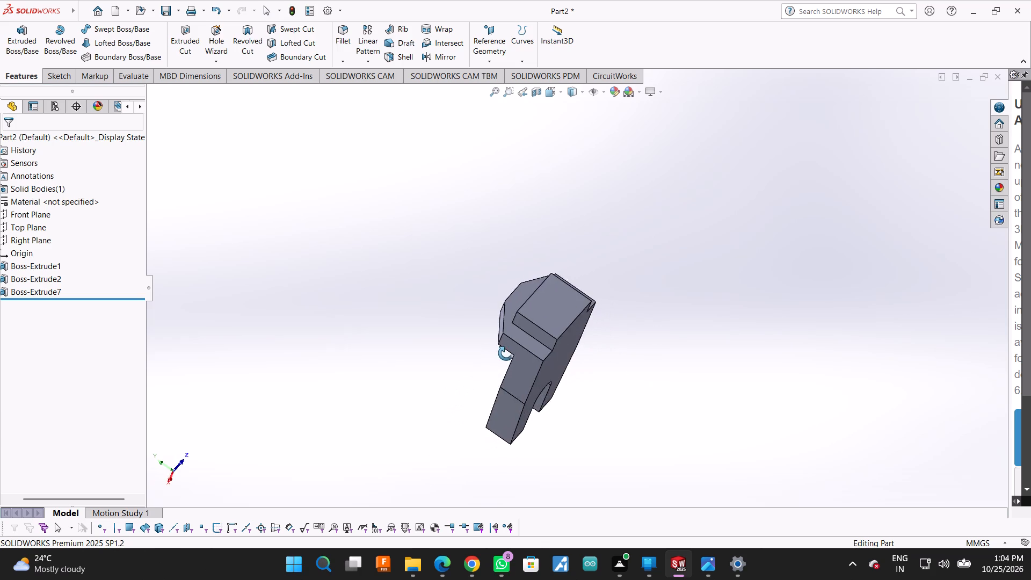
{"action": "left_click_drag", "start_coordinate": [506, 353], "coordinate": [508, 381]}
{"action": "left_click_drag", "start_coordinate": [585, 262], "coordinate": [634, 305]}
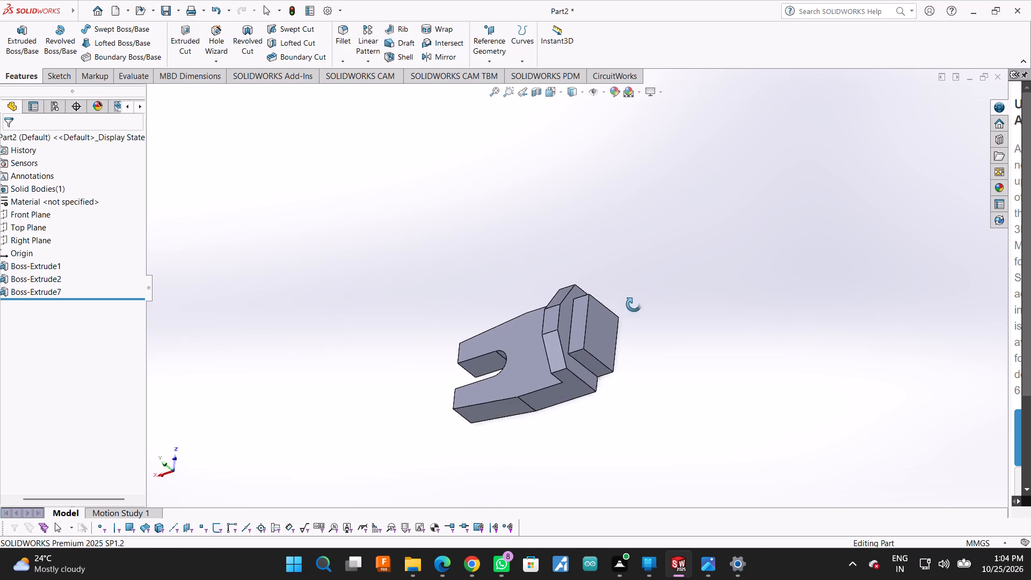
{"action": "left_click_drag", "start_coordinate": [634, 305], "coordinate": [622, 328]}
{"action": "scroll", "coordinate": [589, 351], "scroll_direction": "down", "scroll_amount": 1}
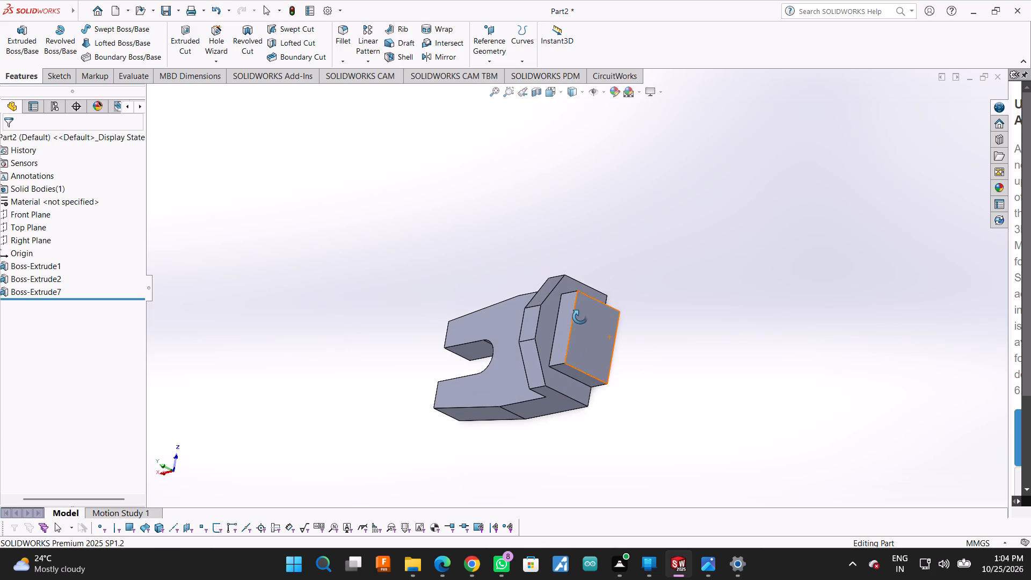
{"action": "key", "text": "Escape"}
{"action": "left_click_drag", "start_coordinate": [601, 260], "coordinate": [613, 274]}
{"action": "middle_click", "coordinate": [602, 269]}
{"action": "left_click_drag", "start_coordinate": [602, 269], "coordinate": [594, 281]}
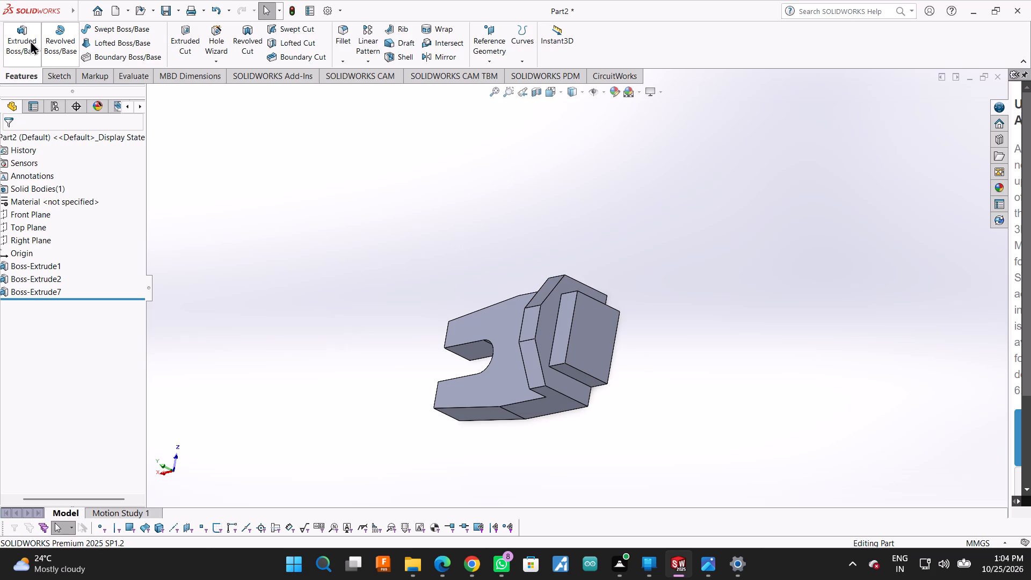
Sketch a closed six-line profile on the raised end's rear face, from the end block's 30 mm top edge up to the slope midpoints and top edge.
{"action": "left_click", "coordinate": [53, 75]}
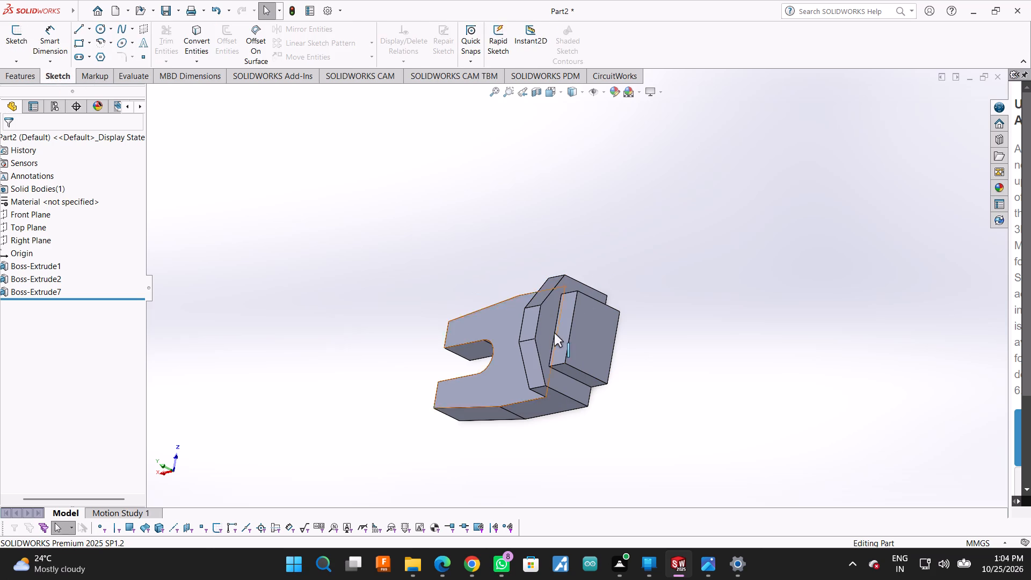
{"action": "left_click", "coordinate": [544, 333]}
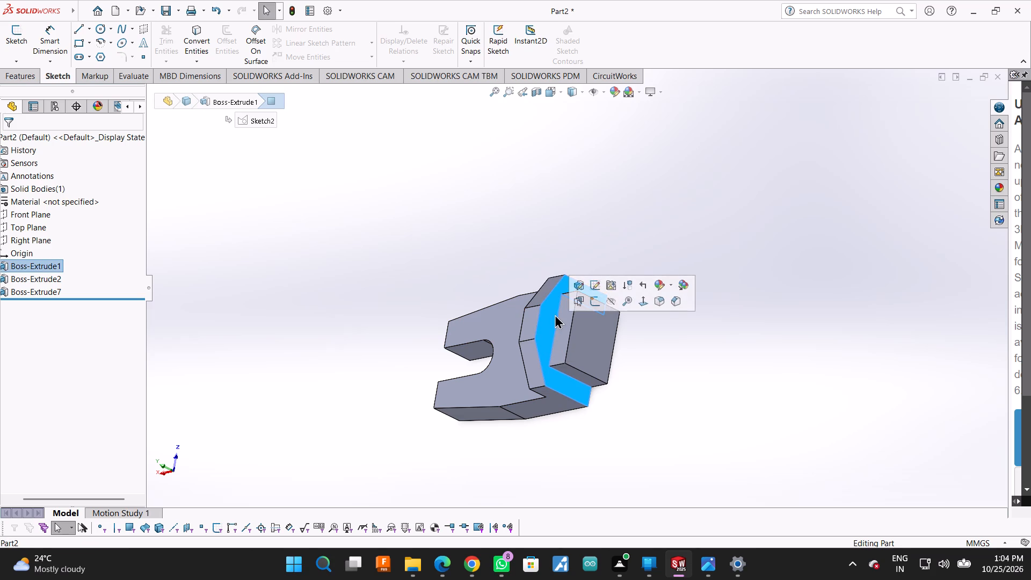
{"action": "left_click", "coordinate": [597, 299]}
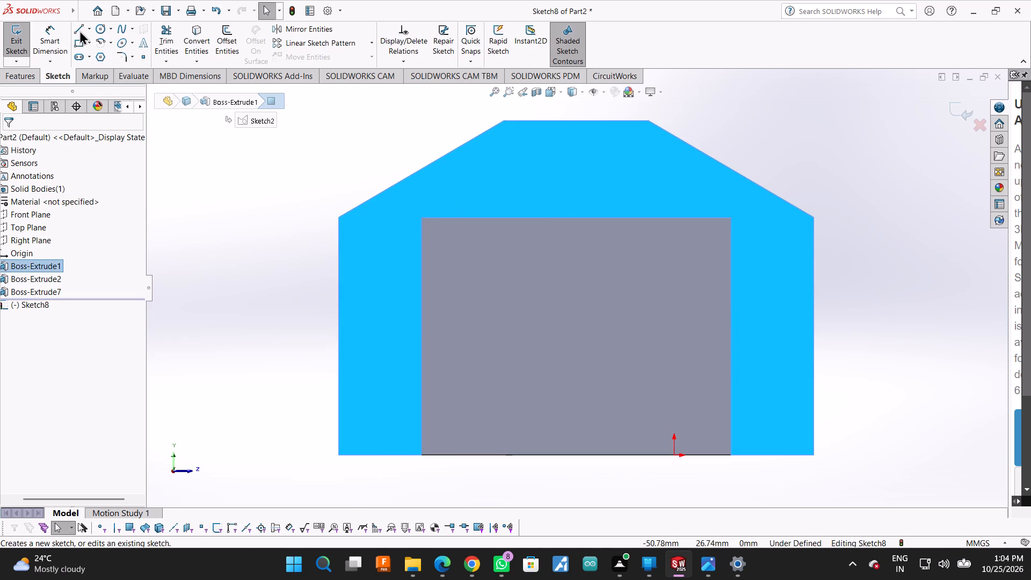
{"action": "left_click", "coordinate": [79, 30]}
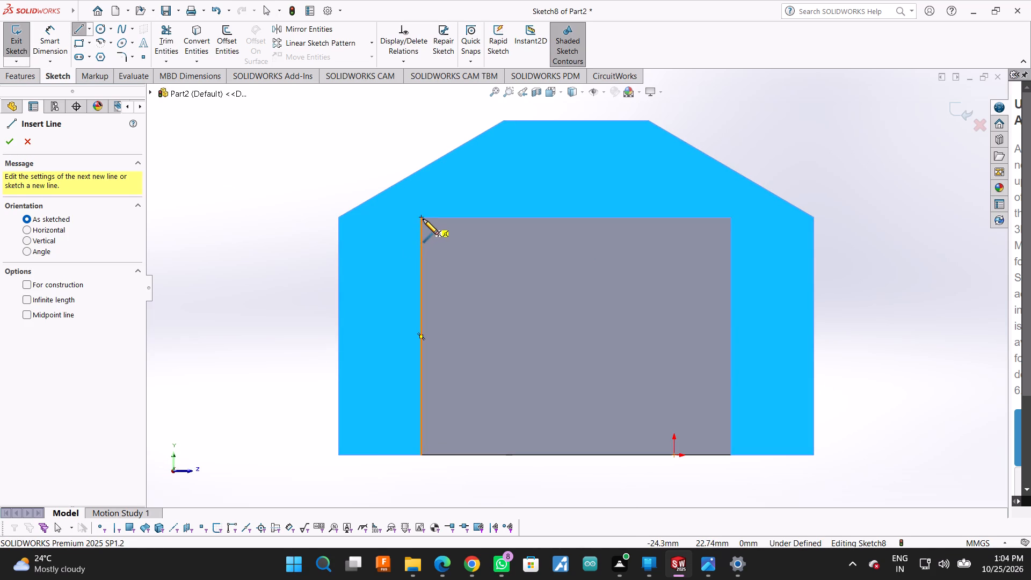
{"action": "left_click", "coordinate": [422, 219]}
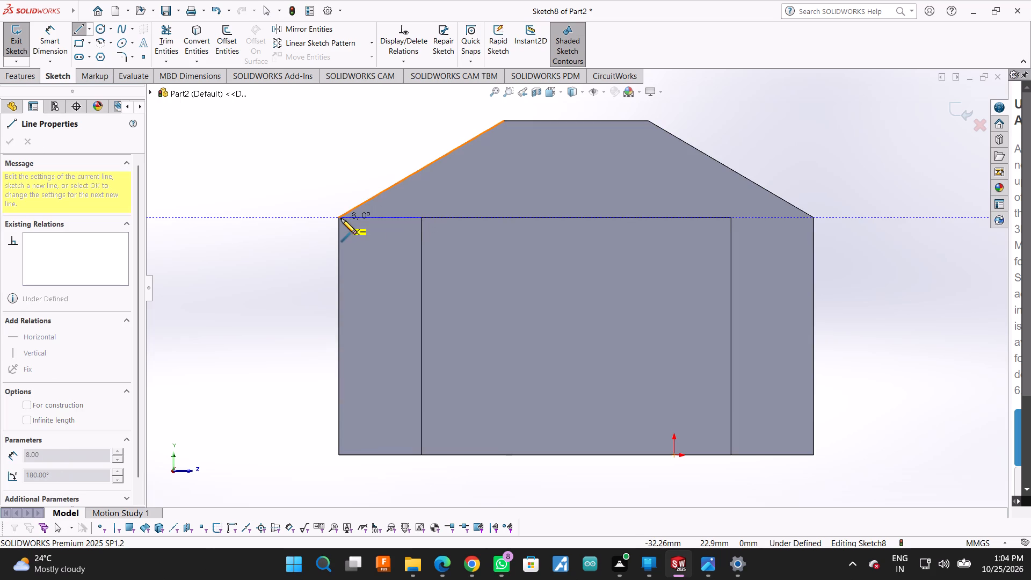
{"action": "left_click", "coordinate": [421, 171]}
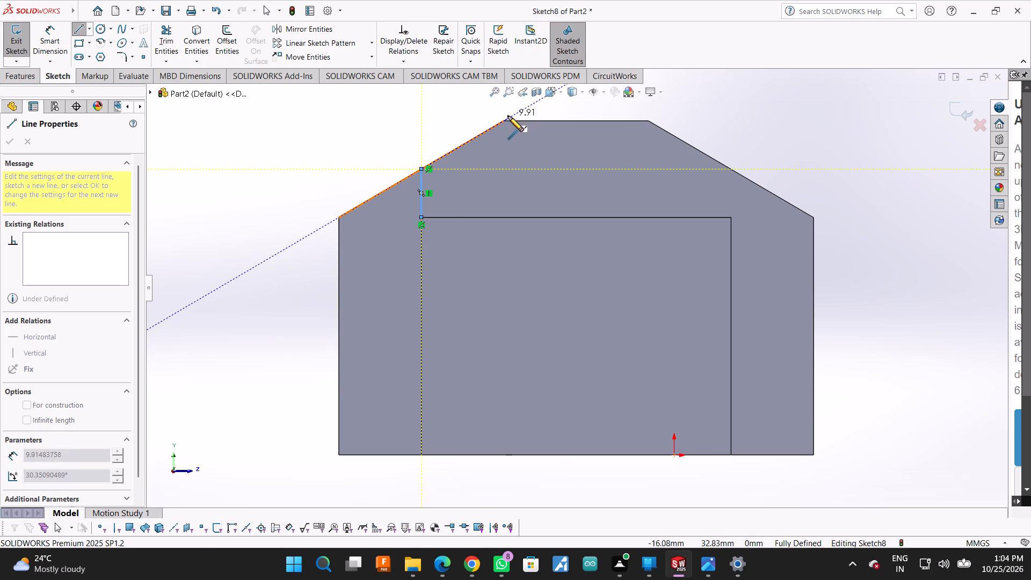
{"action": "left_click", "coordinate": [501, 121]}
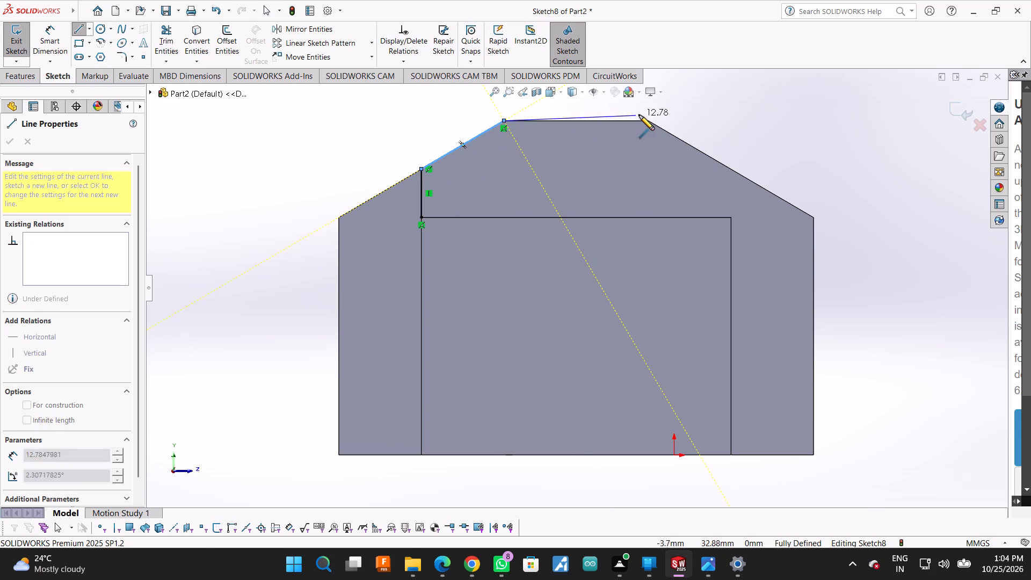
{"action": "left_click", "coordinate": [646, 120]}
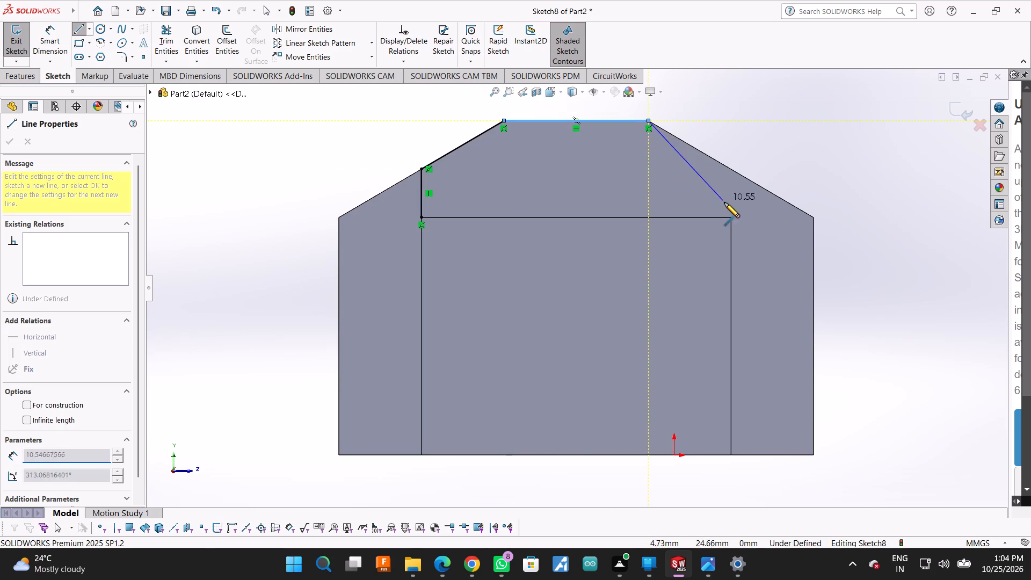
{"action": "left_click", "coordinate": [732, 171]}
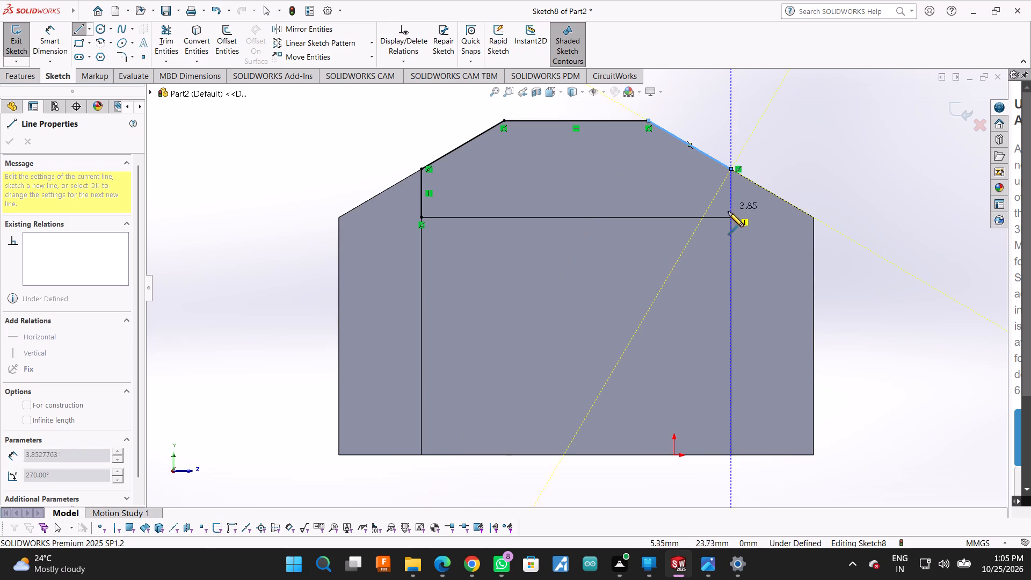
{"action": "left_click", "coordinate": [731, 218]}
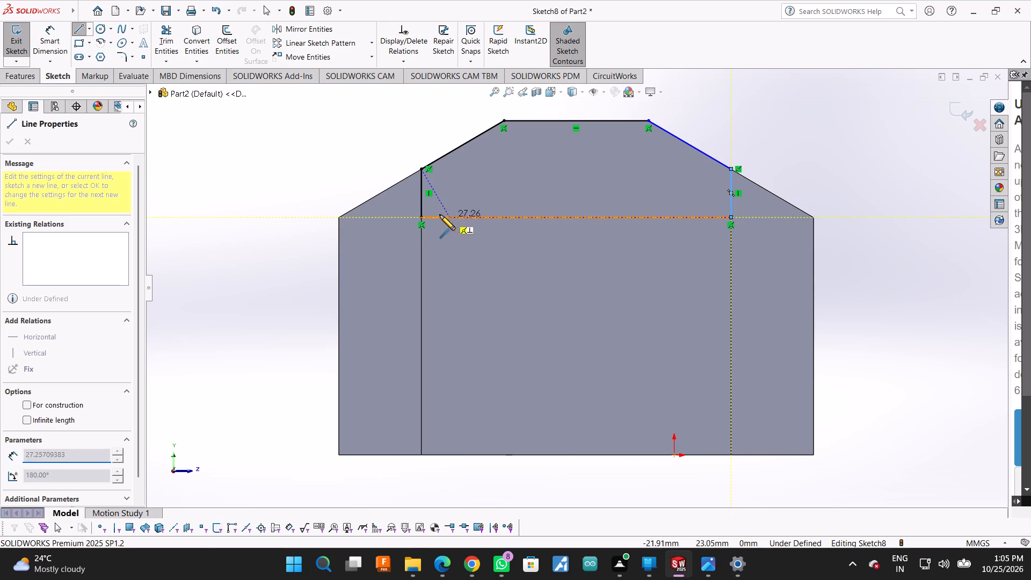
{"action": "left_click", "coordinate": [420, 218]}
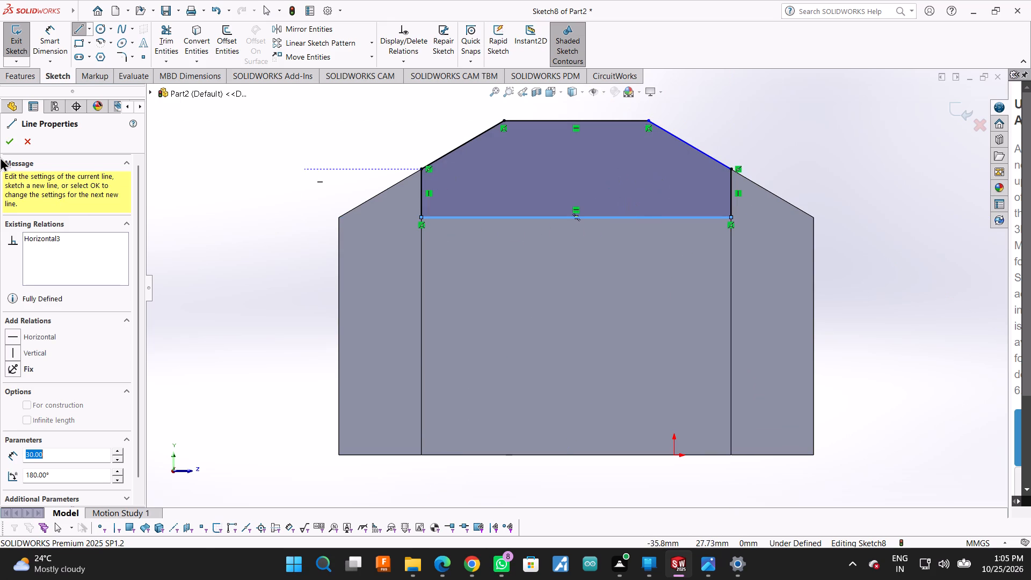
{"action": "left_click", "coordinate": [6, 141]}
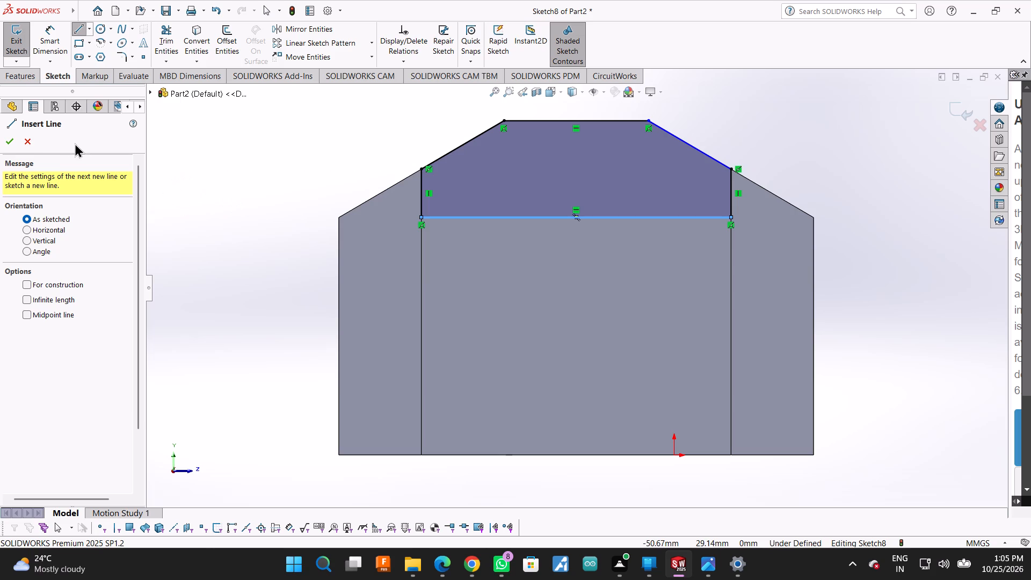
{"action": "left_click", "coordinate": [12, 141]}
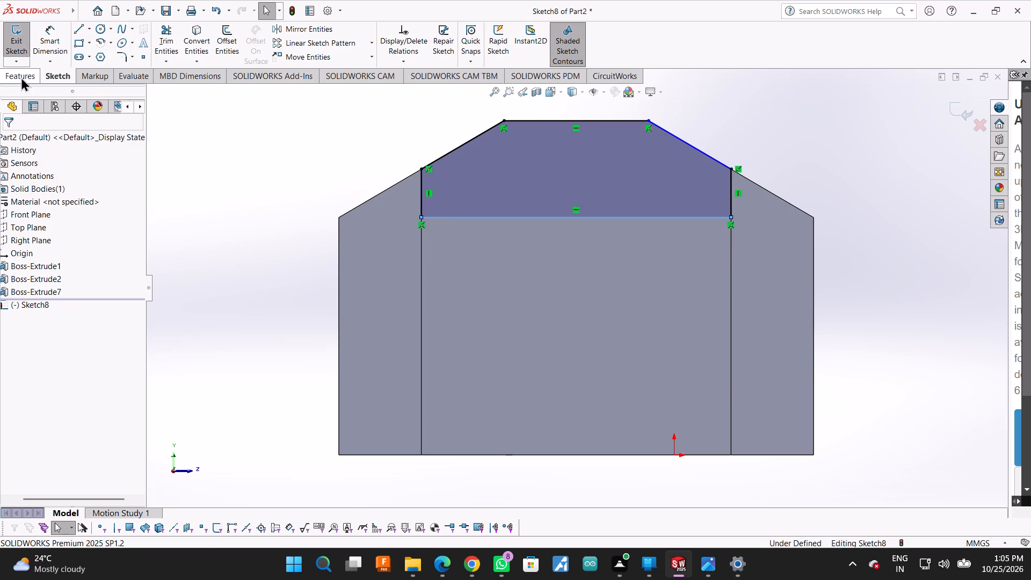
Extrude the closed six-line profile 9 mm blind outward from the raised end's rear face, above the end block, merging it with the body.
{"action": "left_click", "coordinate": [21, 77]}
{"action": "left_click", "coordinate": [16, 26]}
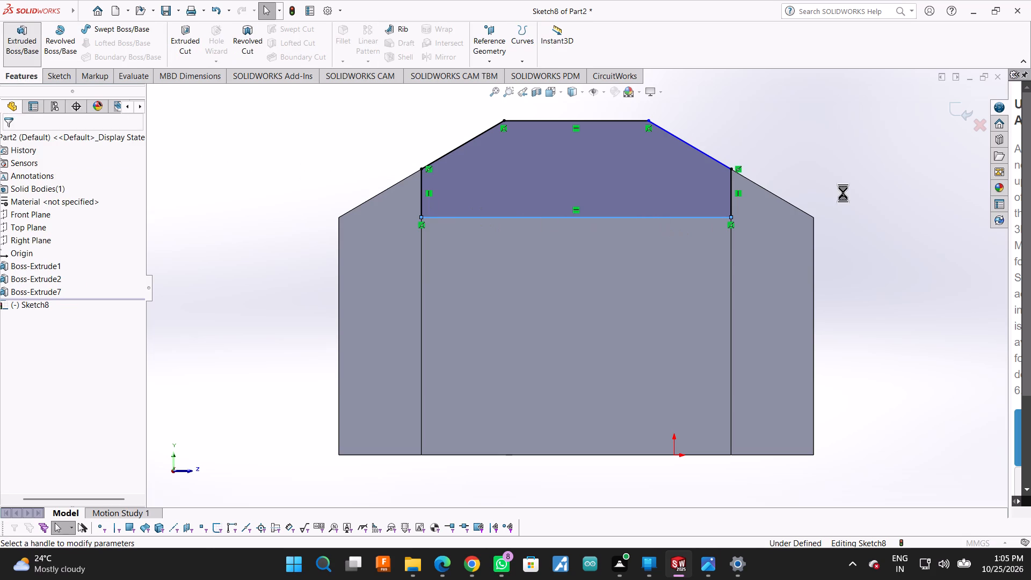
{"action": "right_click", "coordinate": [860, 213]}
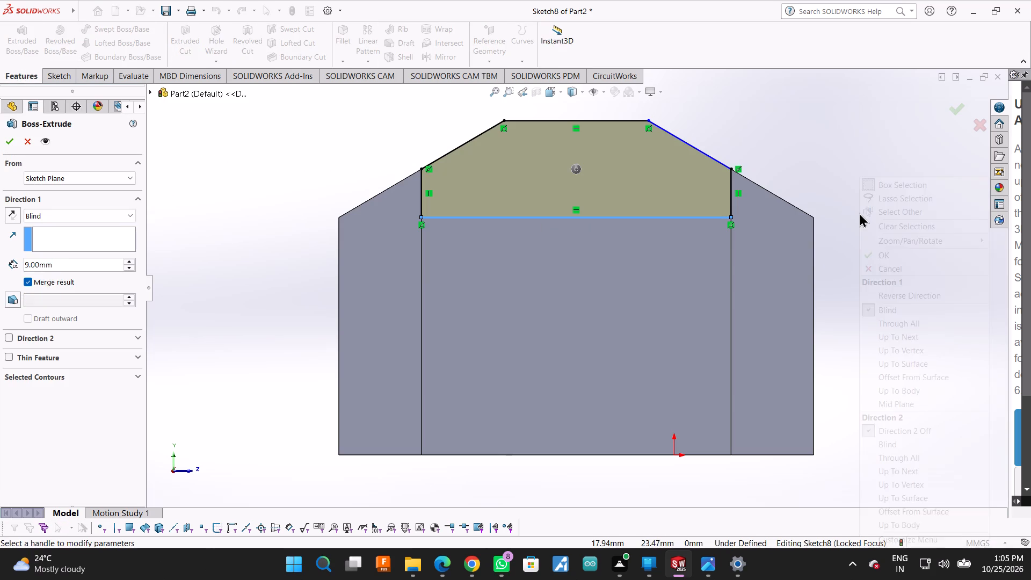
{"action": "left_click", "coordinate": [814, 161]}
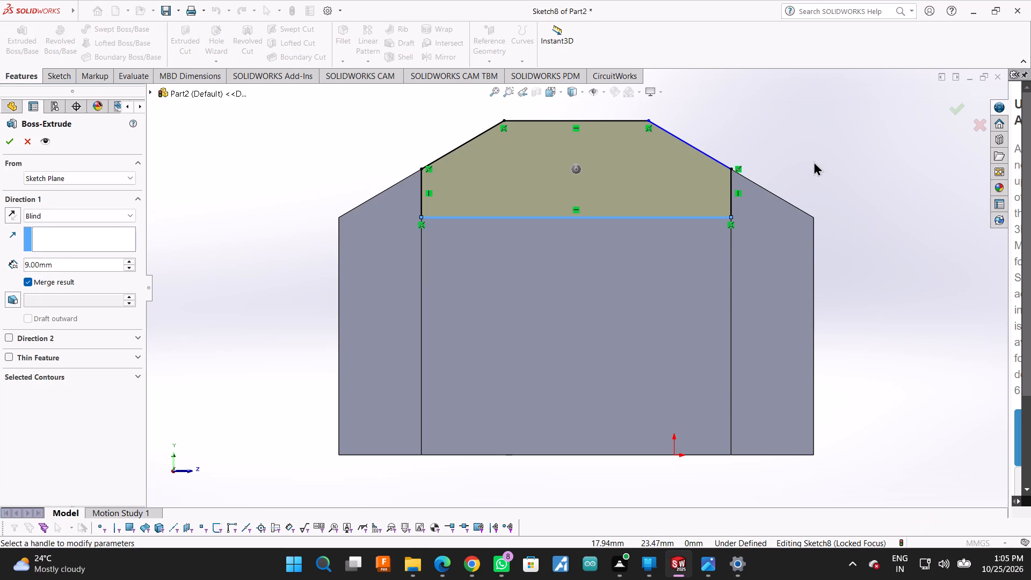
{"action": "scroll", "coordinate": [700, 264], "scroll_direction": "up", "scroll_amount": 1}
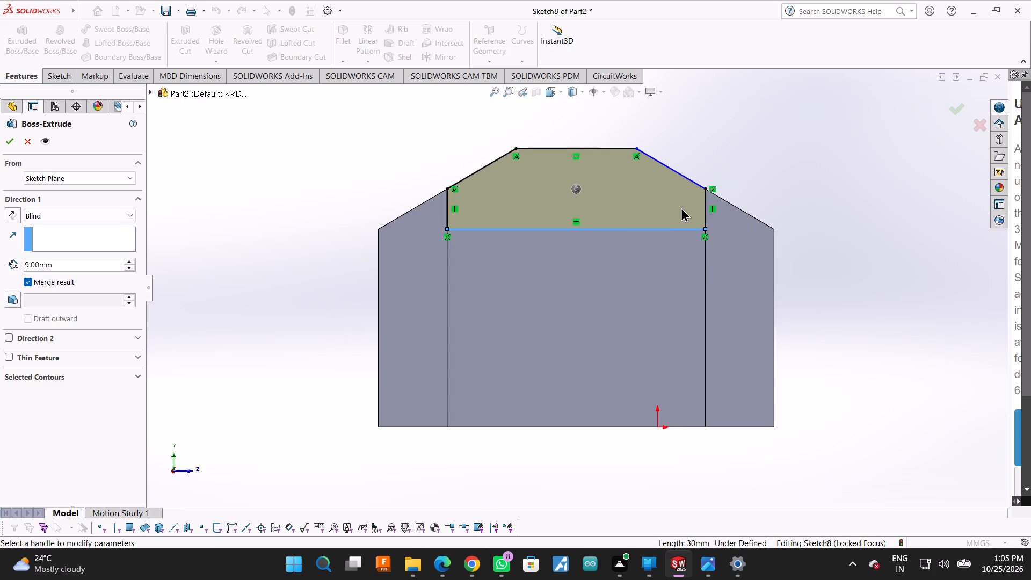
{"action": "scroll", "coordinate": [711, 250], "scroll_direction": "up", "scroll_amount": 2}
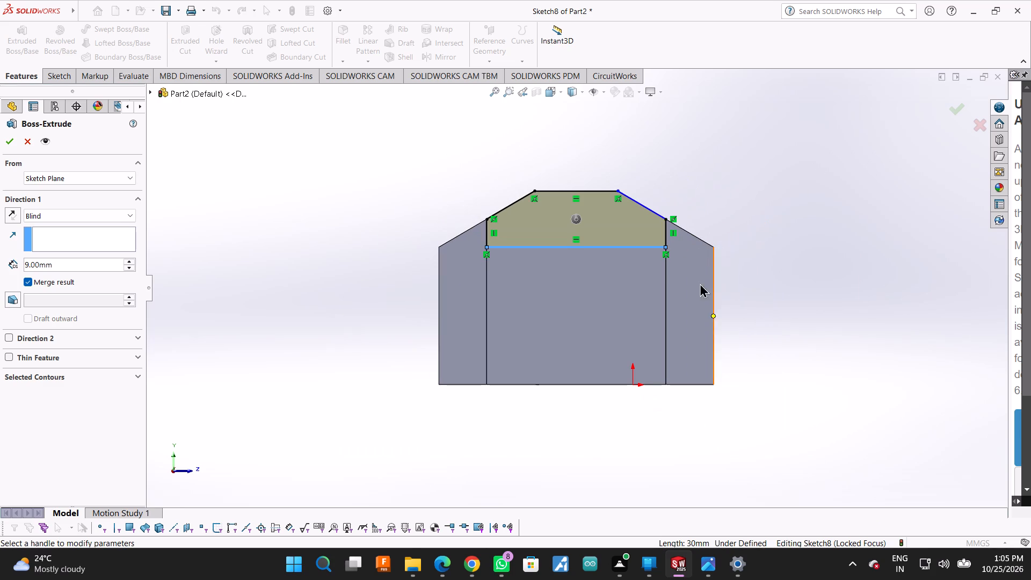
{"action": "middle_click", "coordinate": [673, 318]}
{"action": "scroll", "coordinate": [640, 313], "scroll_direction": "down", "scroll_amount": 1}
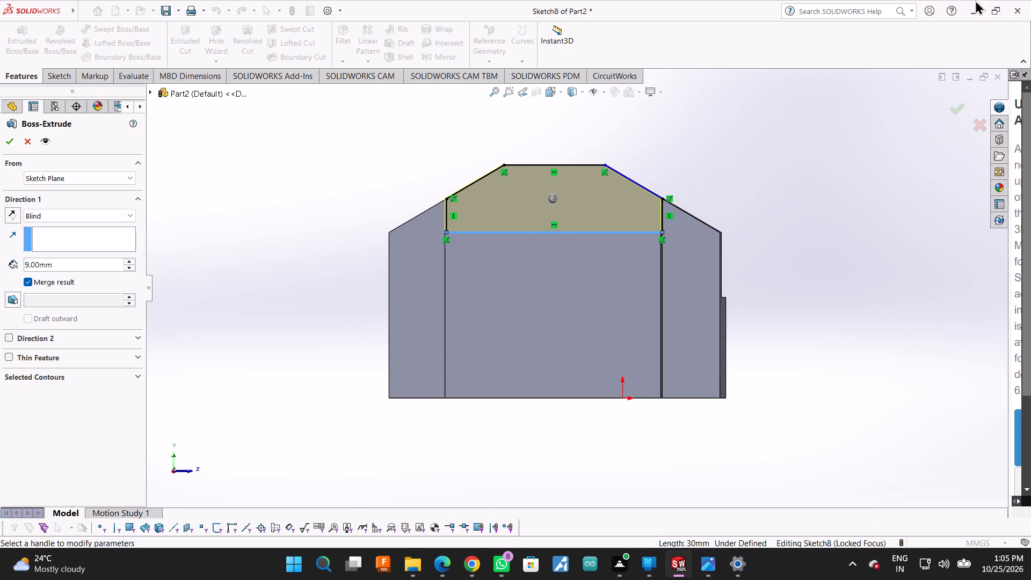
{"action": "middle_click_drag", "start_coordinate": [762, 160], "coordinate": [711, 253]}
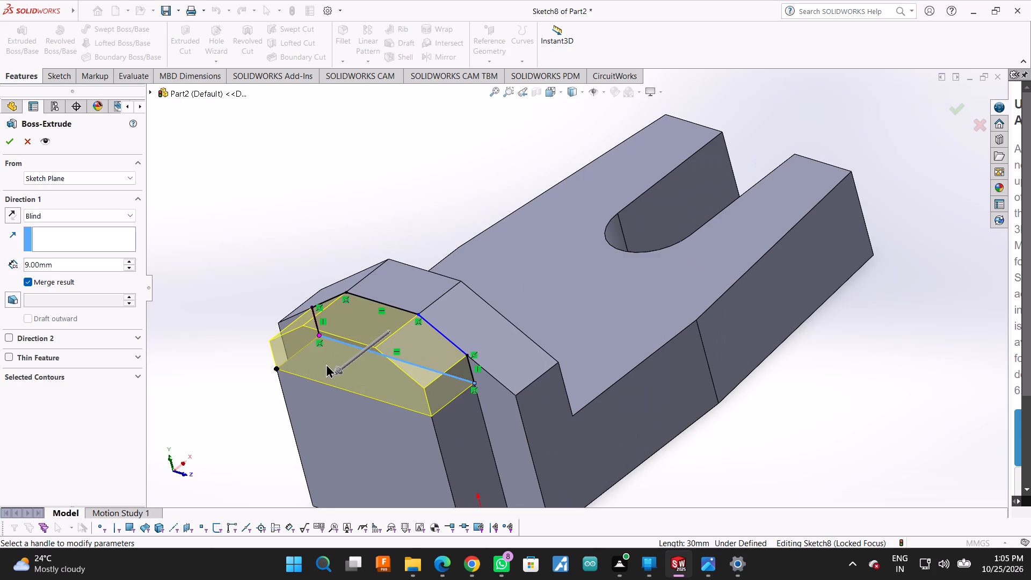
{"action": "left_click", "coordinate": [5, 144]}
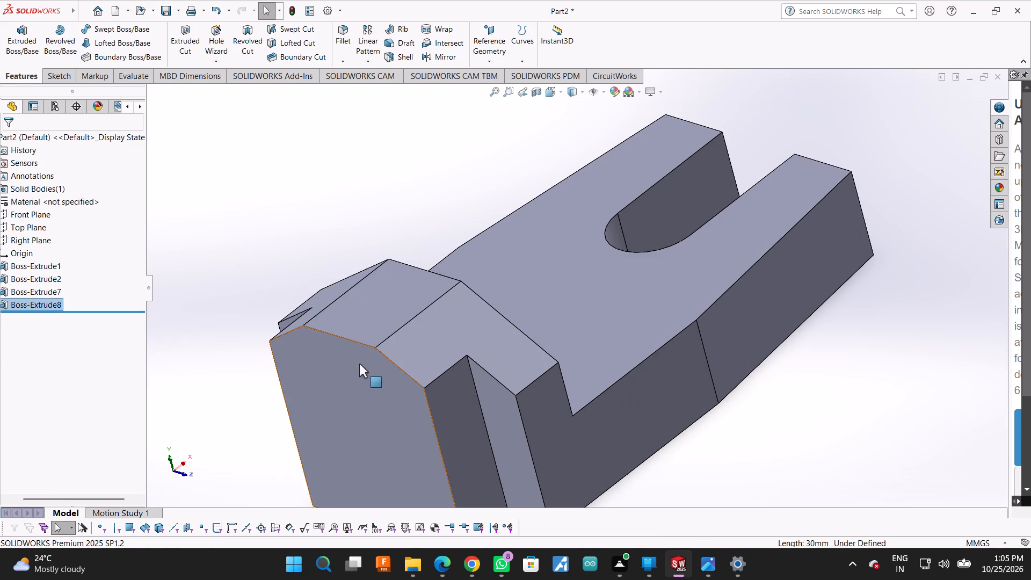
Examine the extended end block and its junction with the sloped raised end from the rear and other angles.
{"action": "scroll", "coordinate": [359, 364], "scroll_direction": "up", "scroll_amount": 2}
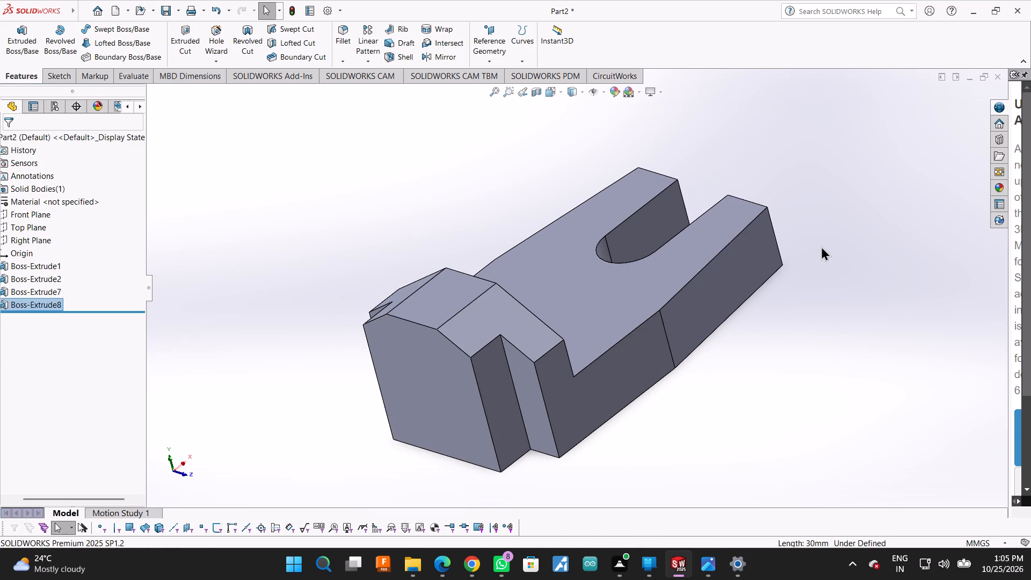
{"action": "scroll", "coordinate": [727, 325], "scroll_direction": "up", "scroll_amount": 2}
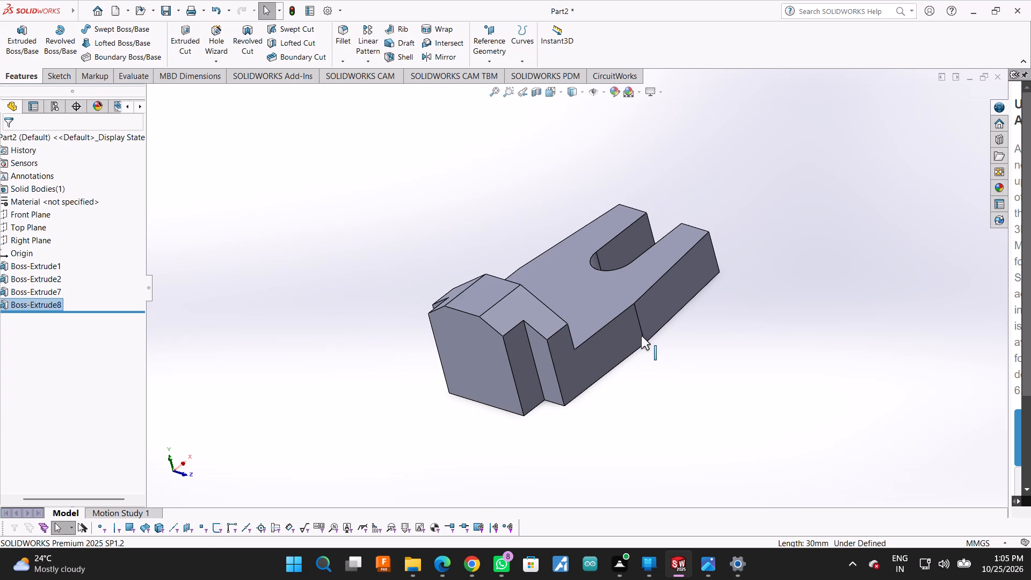
{"action": "scroll", "coordinate": [549, 324], "scroll_direction": "down", "scroll_amount": 4}
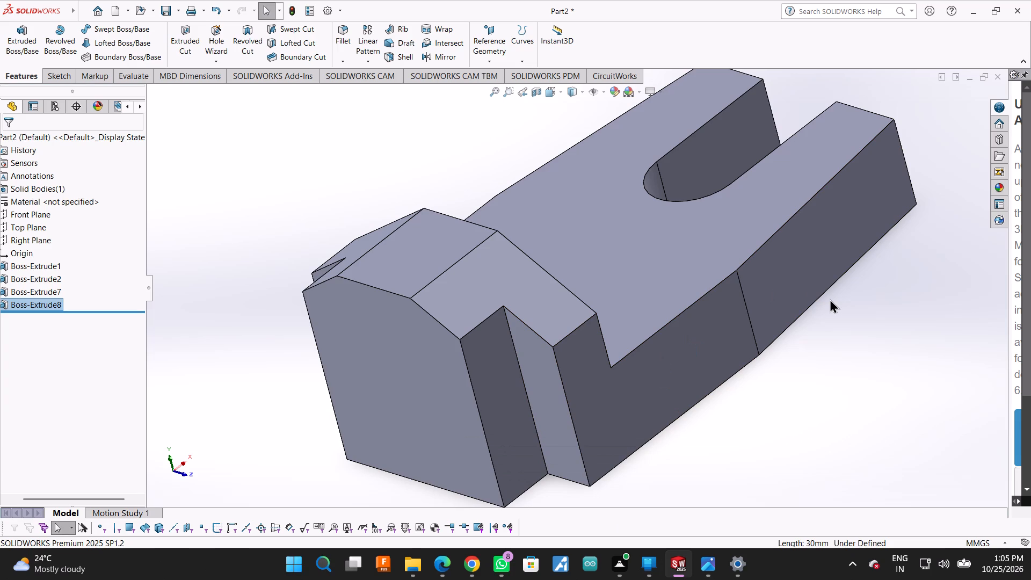
{"action": "scroll", "coordinate": [830, 299], "scroll_direction": "up", "scroll_amount": 4}
{"action": "scroll", "coordinate": [776, 287], "scroll_direction": "down", "scroll_amount": 4}
{"action": "scroll", "coordinate": [734, 292], "scroll_direction": "up", "scroll_amount": 5}
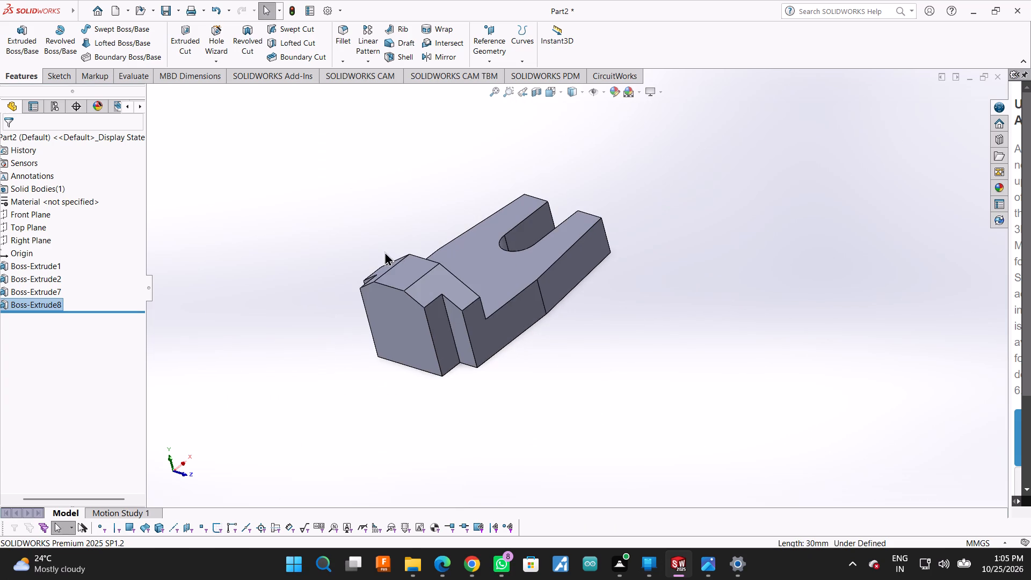
{"action": "scroll", "coordinate": [383, 252], "scroll_direction": "down", "scroll_amount": 2}
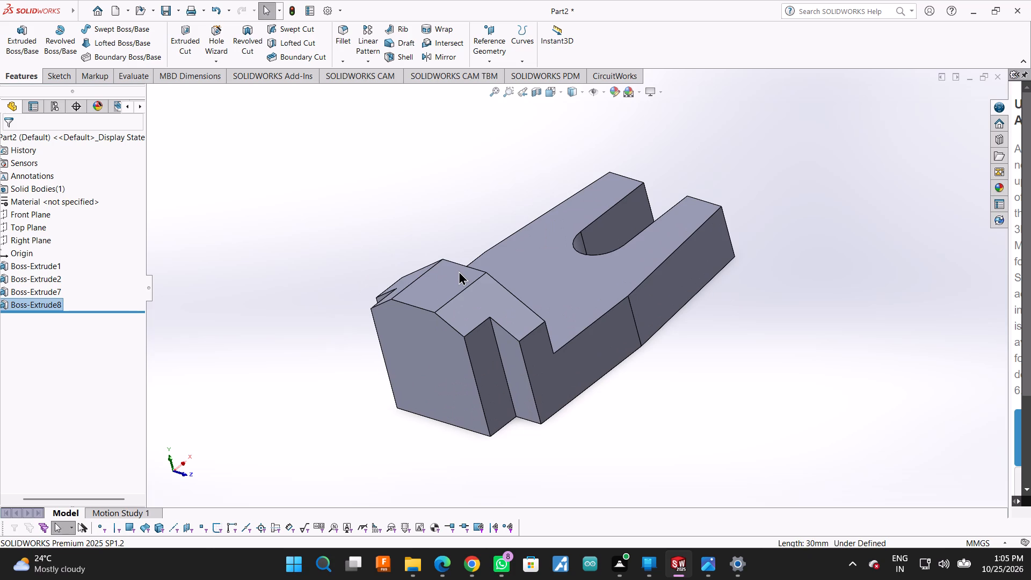
{"action": "scroll", "coordinate": [625, 323], "scroll_direction": "up", "scroll_amount": 2}
{"action": "scroll", "coordinate": [605, 311], "scroll_direction": "down", "scroll_amount": 2}
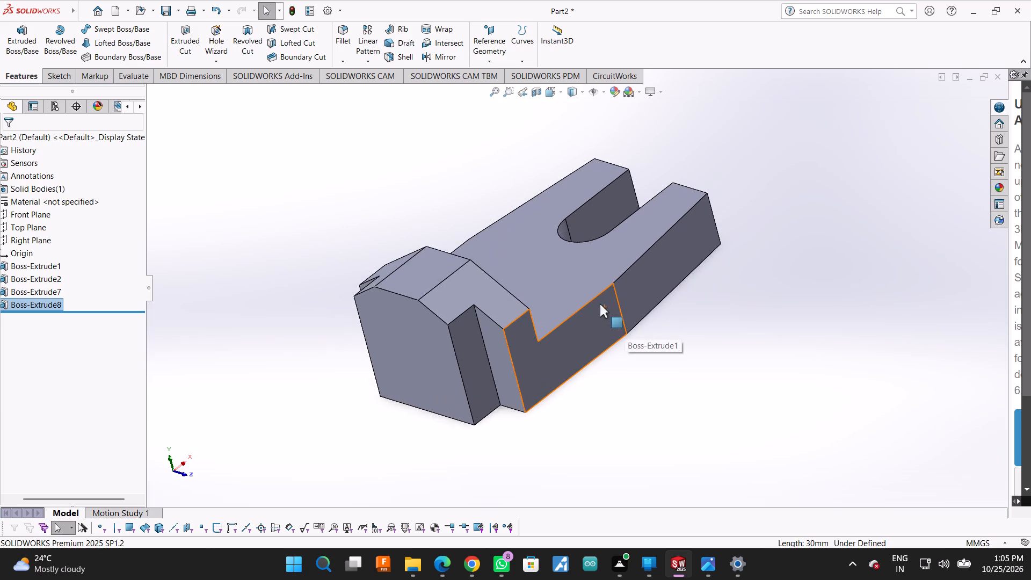
{"action": "scroll", "coordinate": [579, 284], "scroll_direction": "down", "scroll_amount": 2}
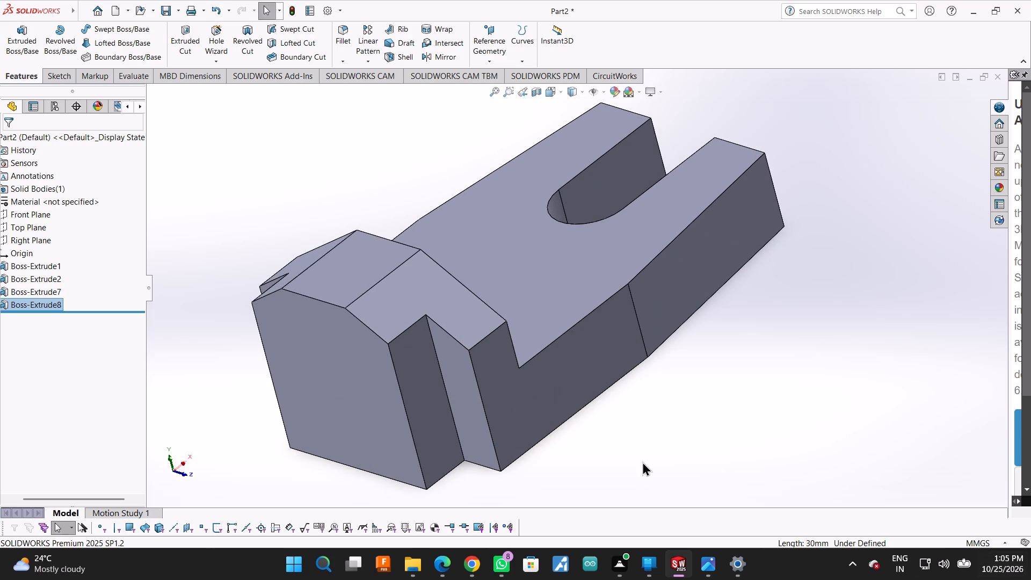
{"action": "scroll", "coordinate": [655, 408], "scroll_direction": "up", "scroll_amount": 1}
{"action": "scroll", "coordinate": [463, 322], "scroll_direction": "up", "scroll_amount": 2}
{"action": "scroll", "coordinate": [481, 259], "scroll_direction": "down", "scroll_amount": 5}
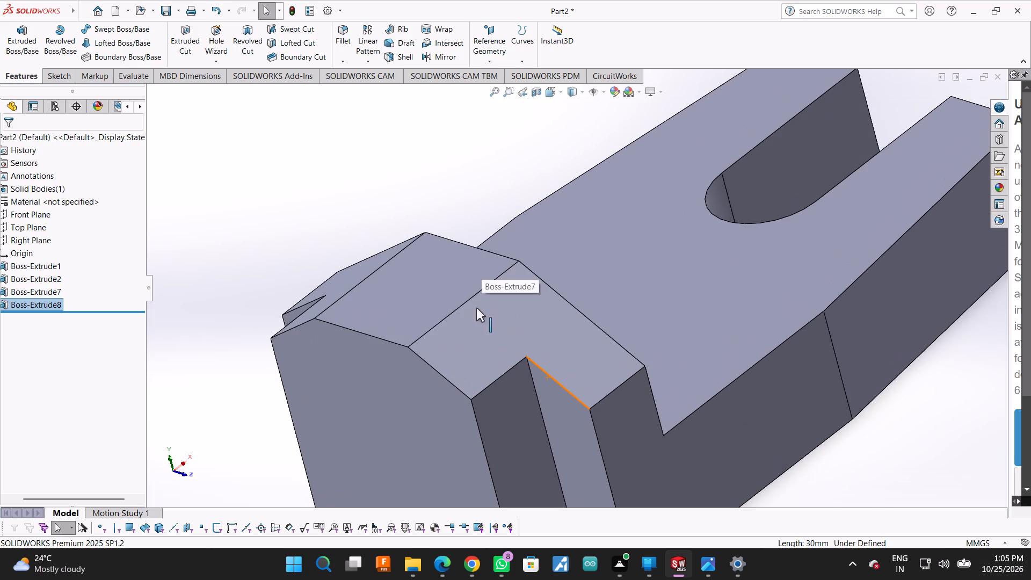
{"action": "scroll", "coordinate": [802, 212], "scroll_direction": "up", "scroll_amount": 2}
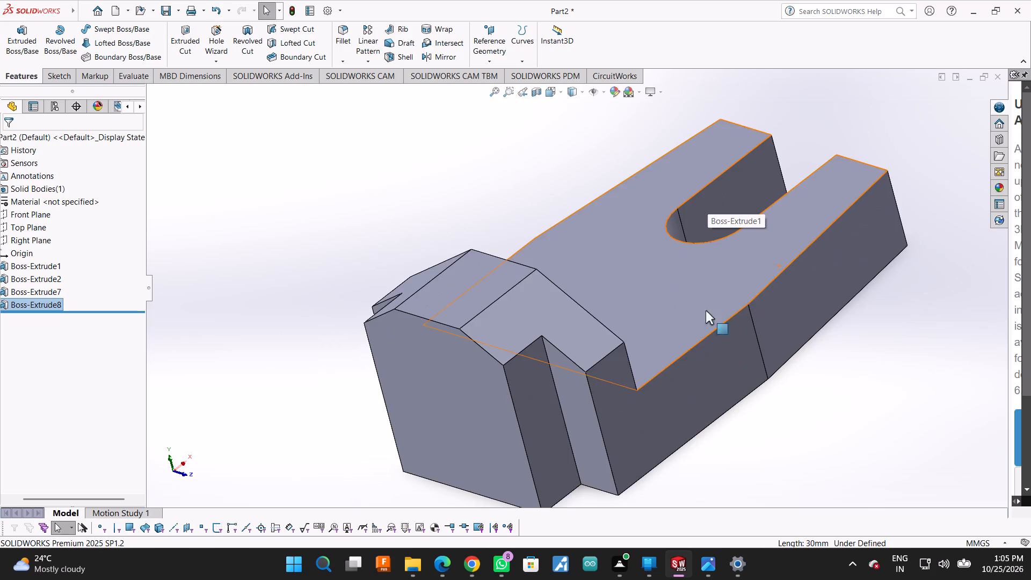
{"action": "scroll", "coordinate": [686, 314], "scroll_direction": "up", "scroll_amount": 3}
{"action": "middle_click_drag", "start_coordinate": [796, 225], "coordinate": [702, 361]}
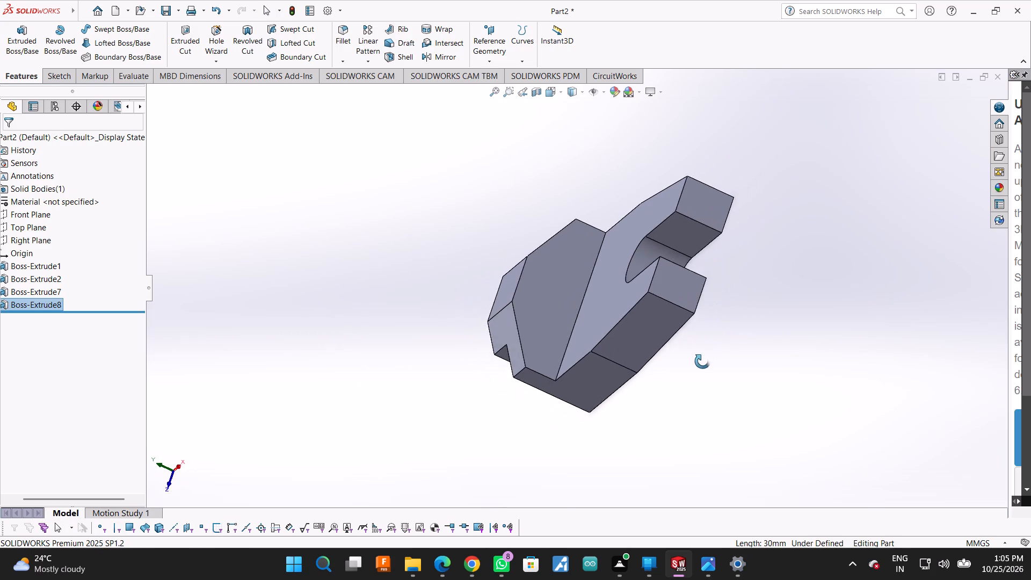
{"action": "middle_click_drag", "start_coordinate": [702, 361], "coordinate": [732, 371]}
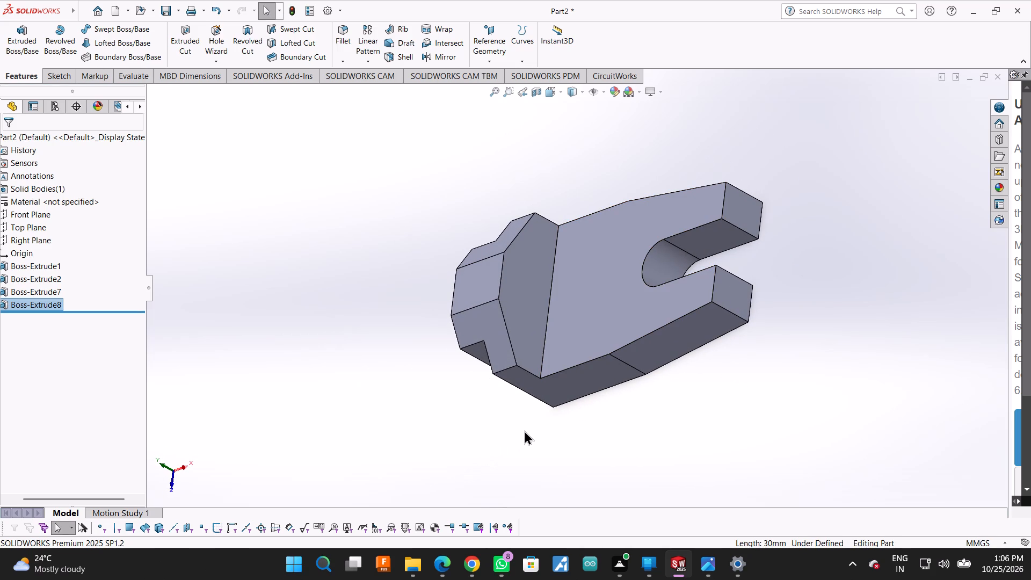
Set the bracket to the isometric orientation and inspect the raised end, base and slot.
{"action": "key", "text": "space"}
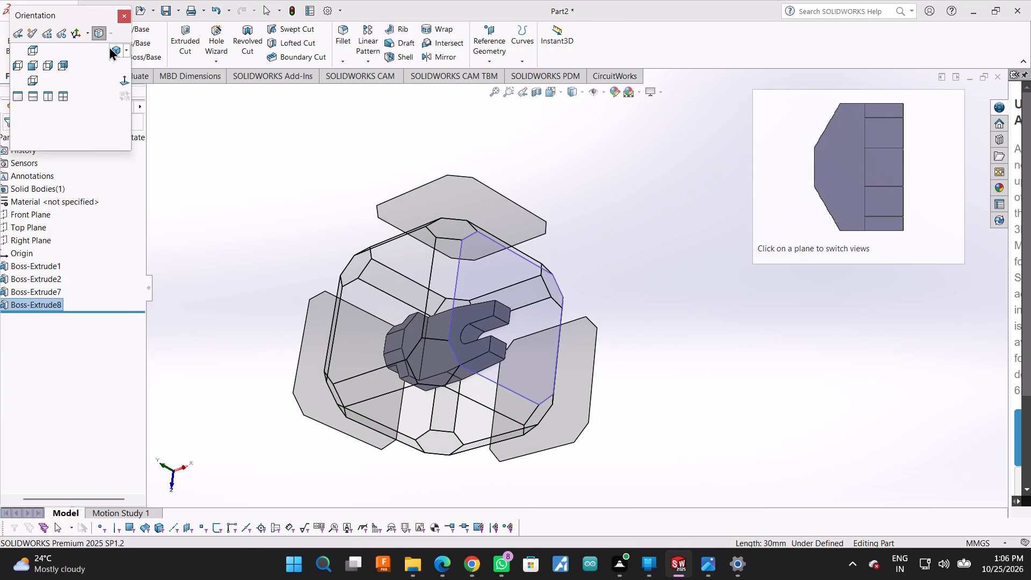
{"action": "left_click", "coordinate": [109, 46]}
{"action": "scroll", "coordinate": [487, 182], "scroll_direction": "down", "scroll_amount": 2}
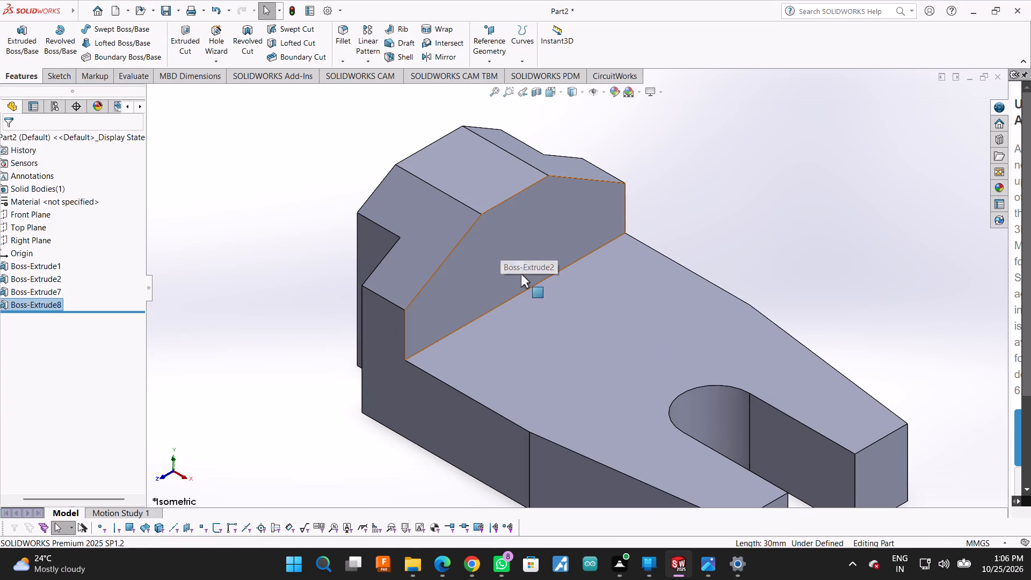
{"action": "scroll", "coordinate": [521, 274], "scroll_direction": "up", "scroll_amount": 2}
{"action": "scroll", "coordinate": [562, 314], "scroll_direction": "up", "scroll_amount": 2}
{"action": "scroll", "coordinate": [590, 363], "scroll_direction": "down", "scroll_amount": 4}
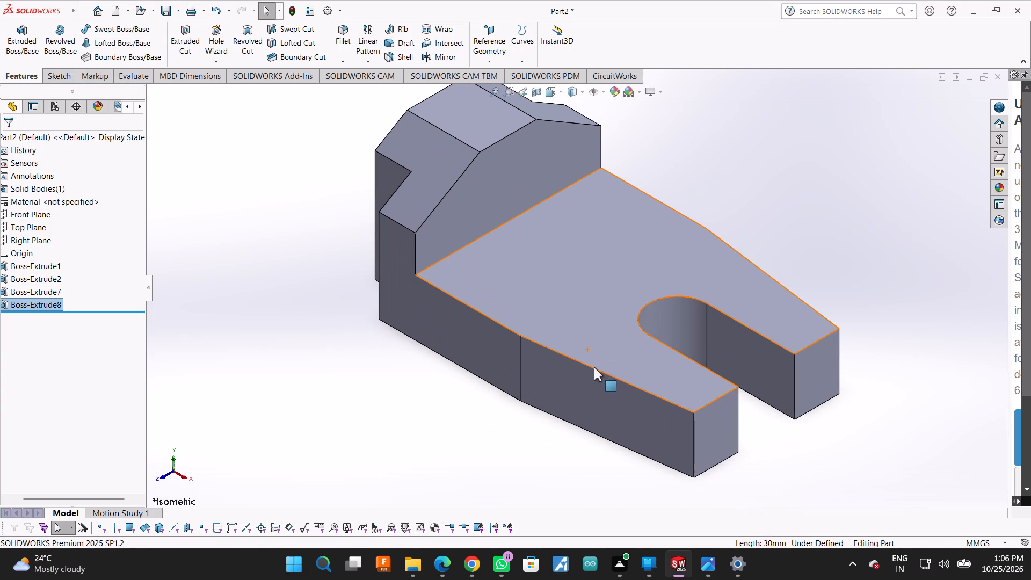
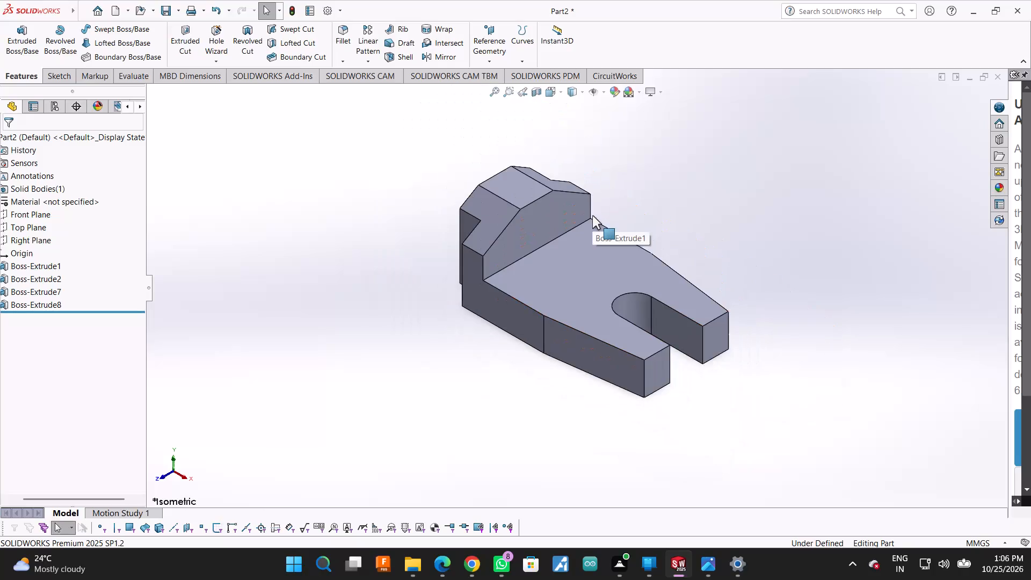
Examine the raised stepped block and where its front face meets the slotted base plate.
{"action": "scroll", "coordinate": [580, 201], "scroll_direction": "down", "scroll_amount": 2}
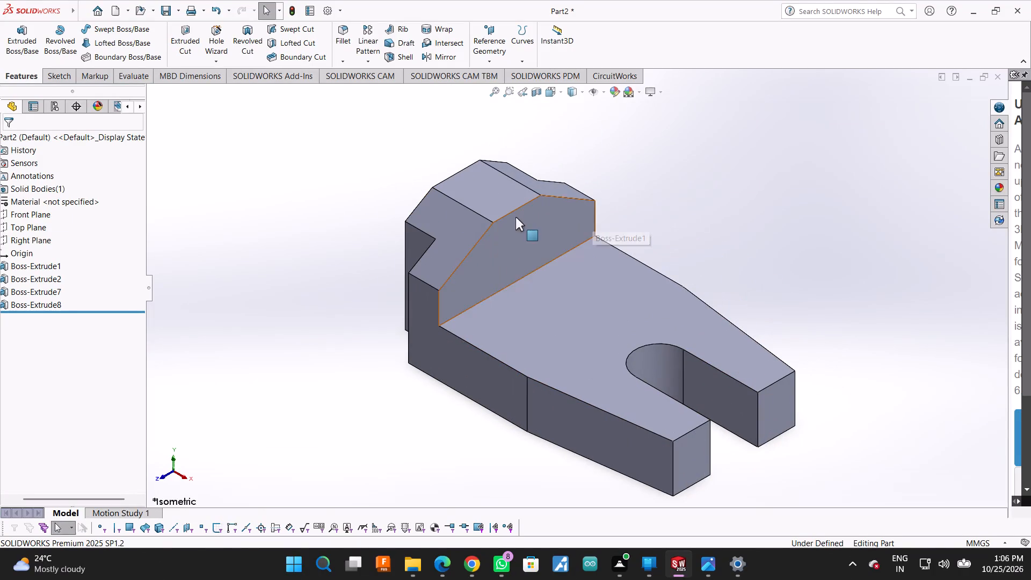
{"action": "scroll", "coordinate": [520, 220], "scroll_direction": "down", "scroll_amount": 1}
{"action": "left_click", "coordinate": [521, 226]}
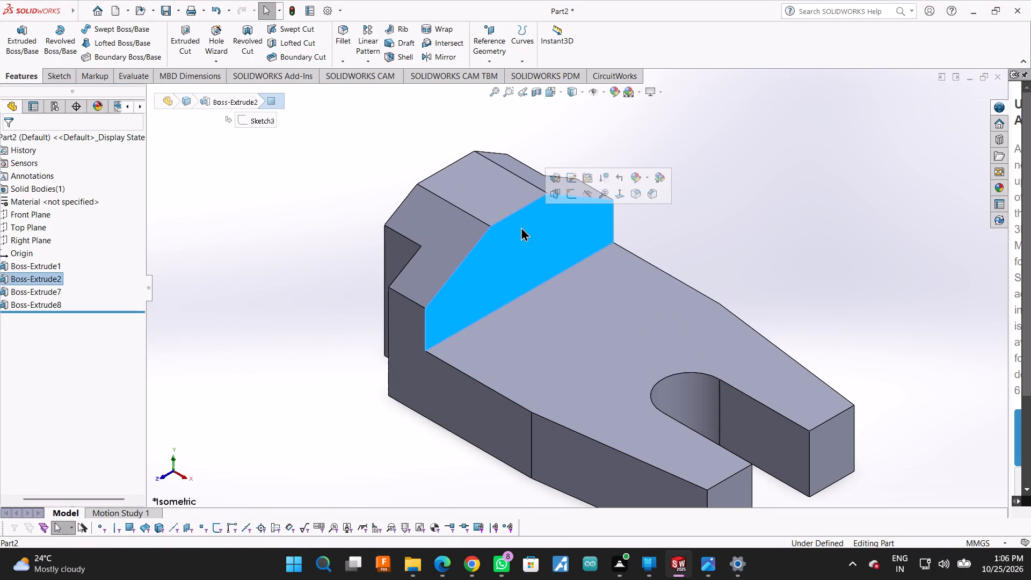
{"action": "left_click", "coordinate": [677, 218]}
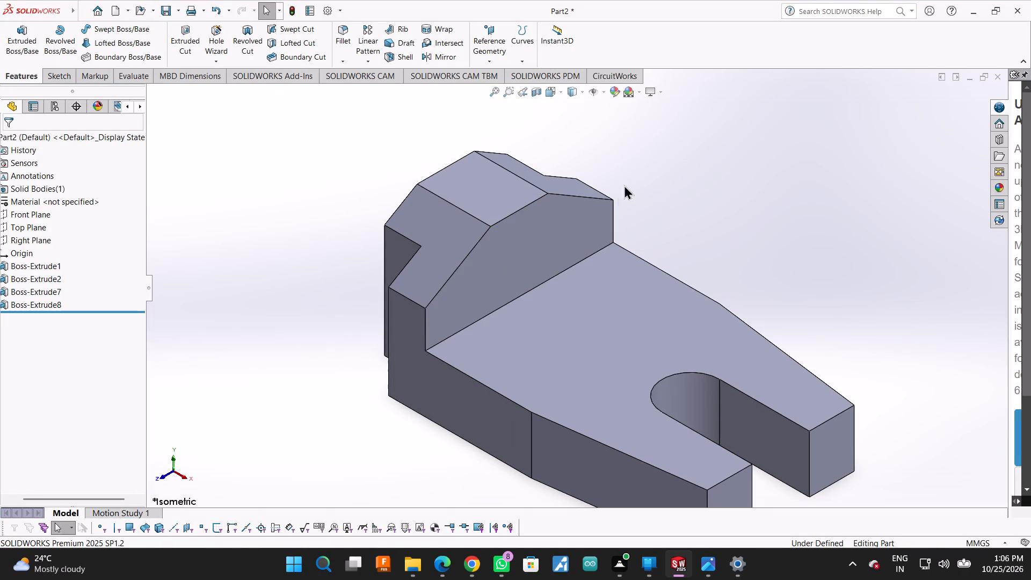
{"action": "scroll", "coordinate": [545, 205], "scroll_direction": "up", "scroll_amount": 1}
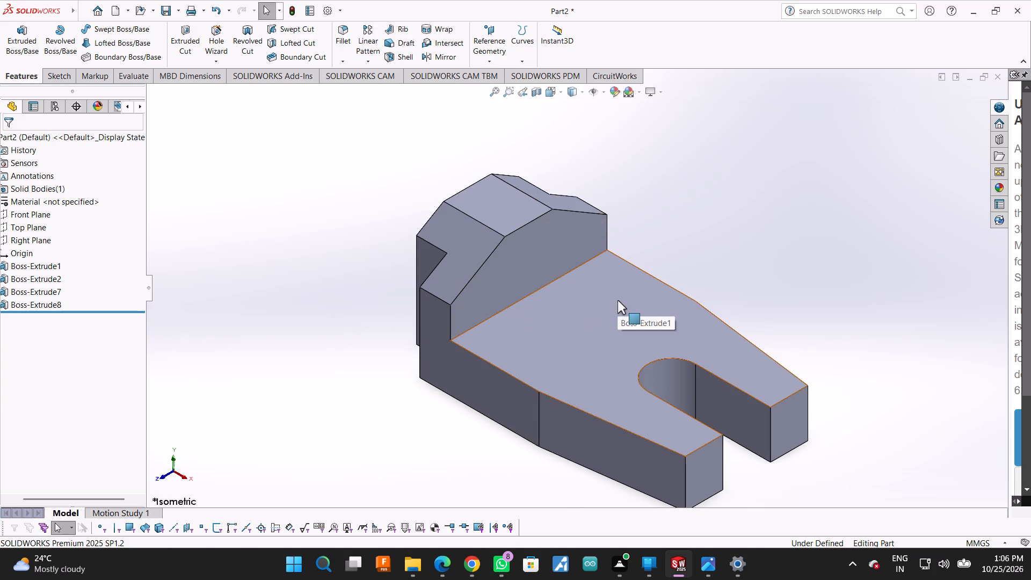
{"action": "scroll", "coordinate": [608, 307], "scroll_direction": "up", "scroll_amount": 1}
{"action": "scroll", "coordinate": [607, 318], "scroll_direction": "down", "scroll_amount": 1}
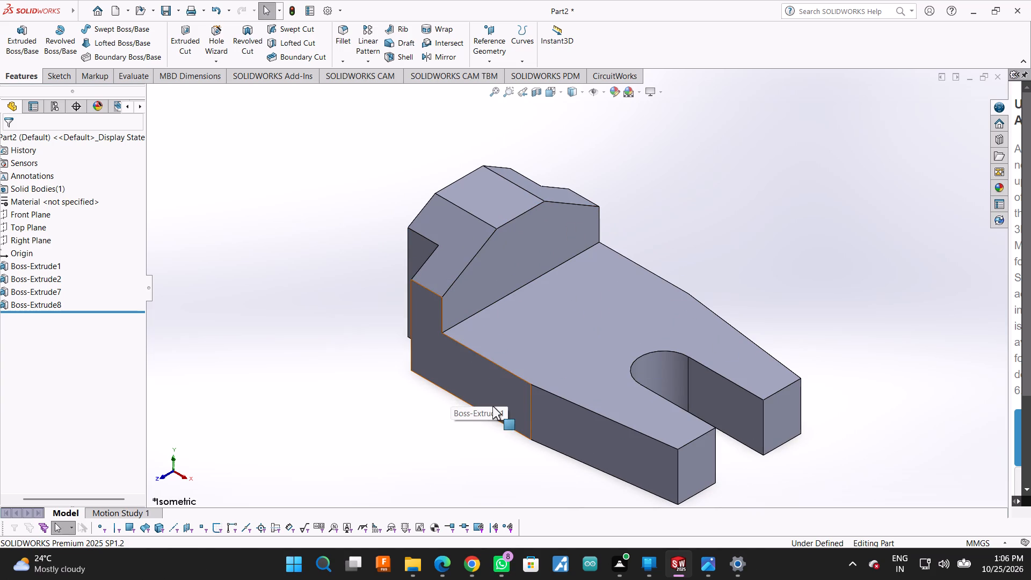
{"action": "left_click", "coordinate": [651, 209]}
Inspect the part's rear end, side faces and forked end from all around.
{"action": "middle_click_drag", "start_coordinate": [267, 282], "coordinate": [336, 325]}
{"action": "middle_click_drag", "start_coordinate": [337, 204], "coordinate": [385, 301]}
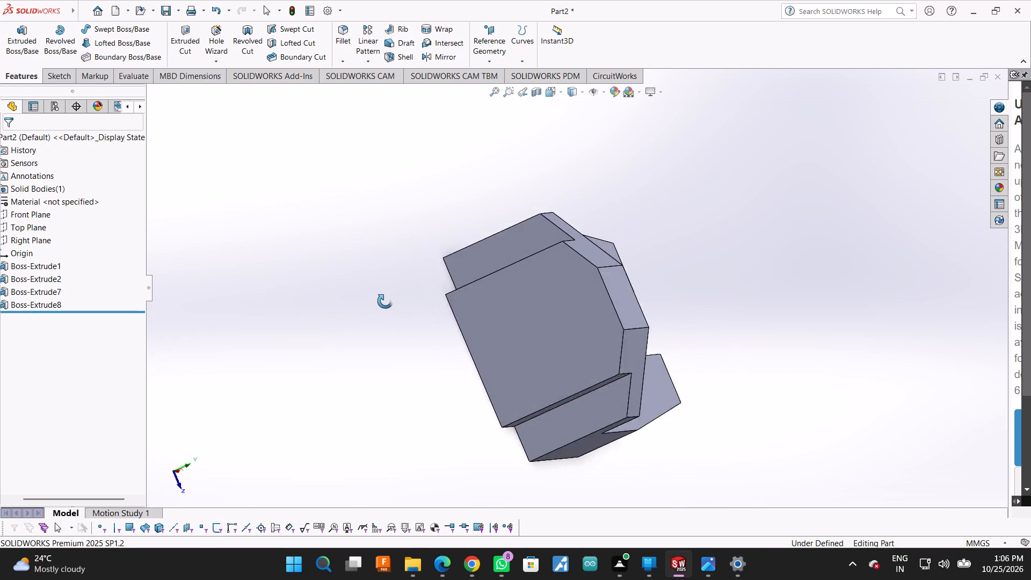
{"action": "middle_click_drag", "start_coordinate": [385, 301], "coordinate": [389, 310]}
{"action": "middle_click_drag", "start_coordinate": [396, 193], "coordinate": [416, 264]}
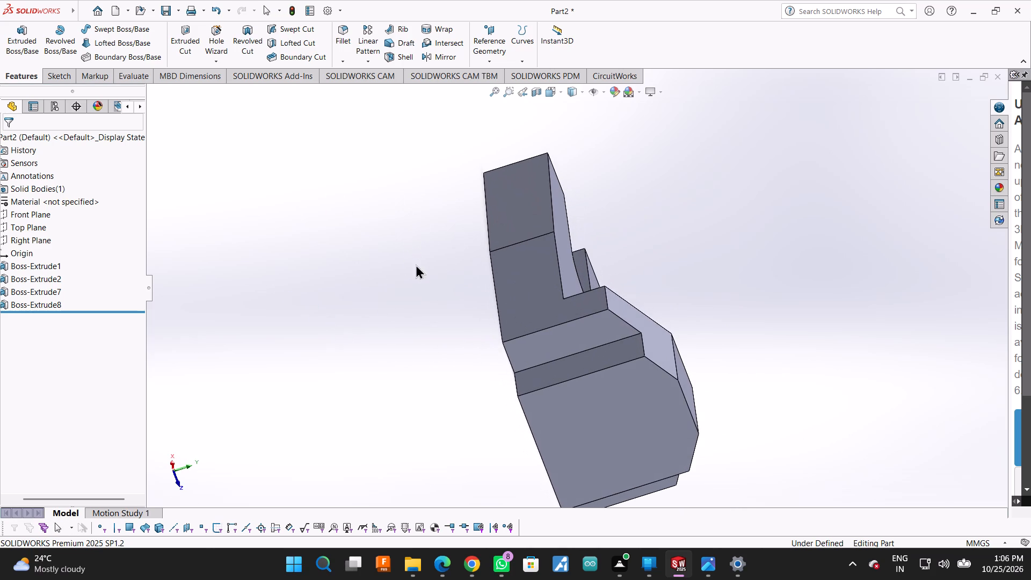
{"action": "middle_click_drag", "start_coordinate": [455, 203], "coordinate": [462, 312]}
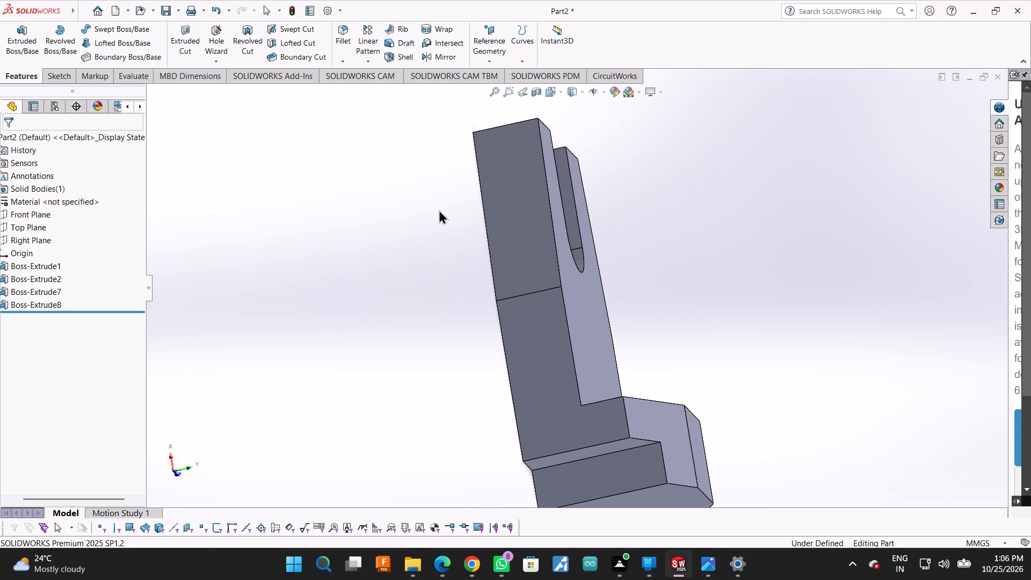
{"action": "middle_click_drag", "start_coordinate": [443, 200], "coordinate": [455, 325]}
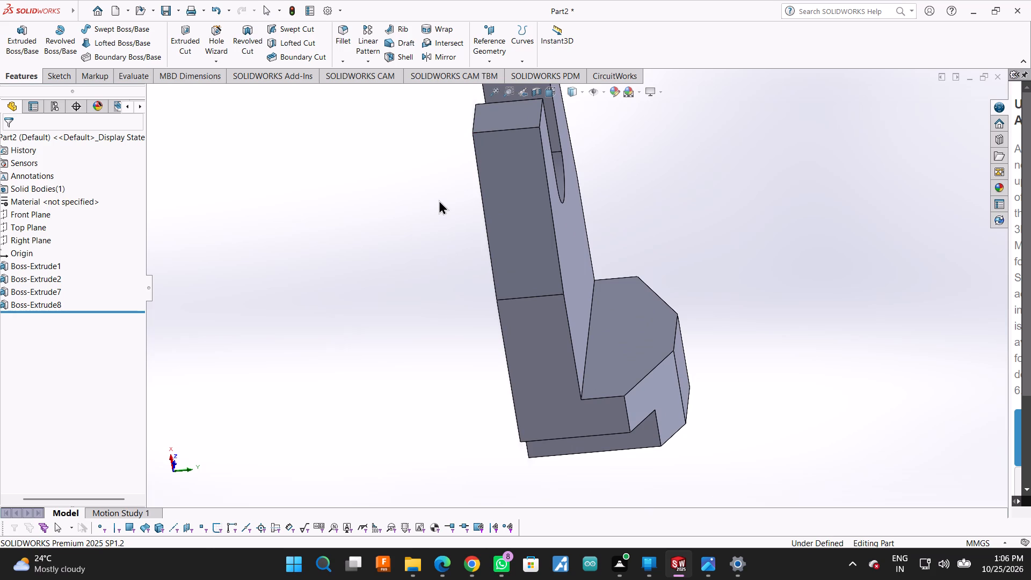
{"action": "middle_click_drag", "start_coordinate": [439, 200], "coordinate": [458, 343]}
{"action": "scroll", "coordinate": [458, 343], "scroll_direction": "up", "scroll_amount": 4}
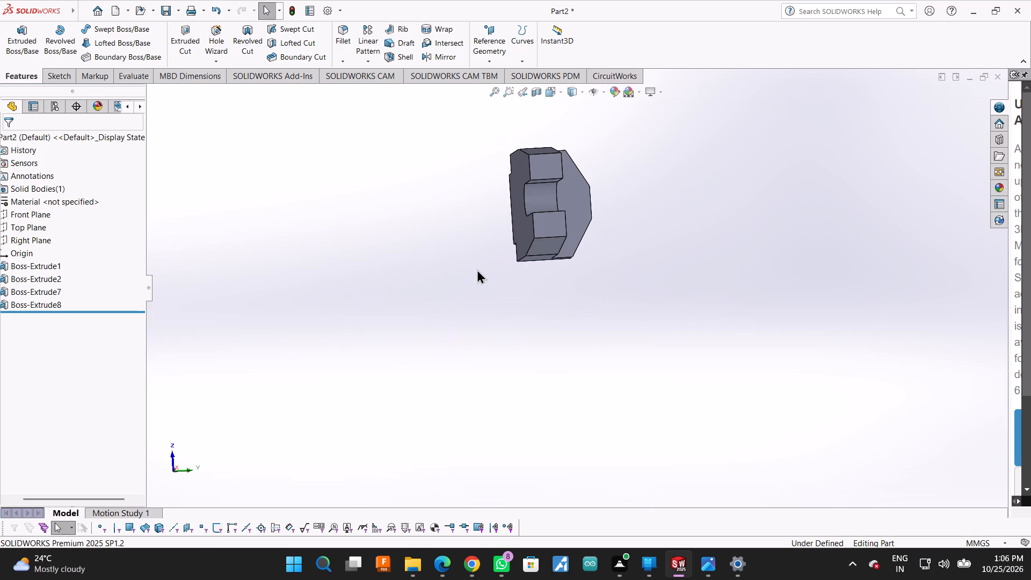
{"action": "middle_click_drag", "start_coordinate": [488, 167], "coordinate": [492, 223]}
{"action": "middle_click_drag", "start_coordinate": [679, 121], "coordinate": [684, 123]}
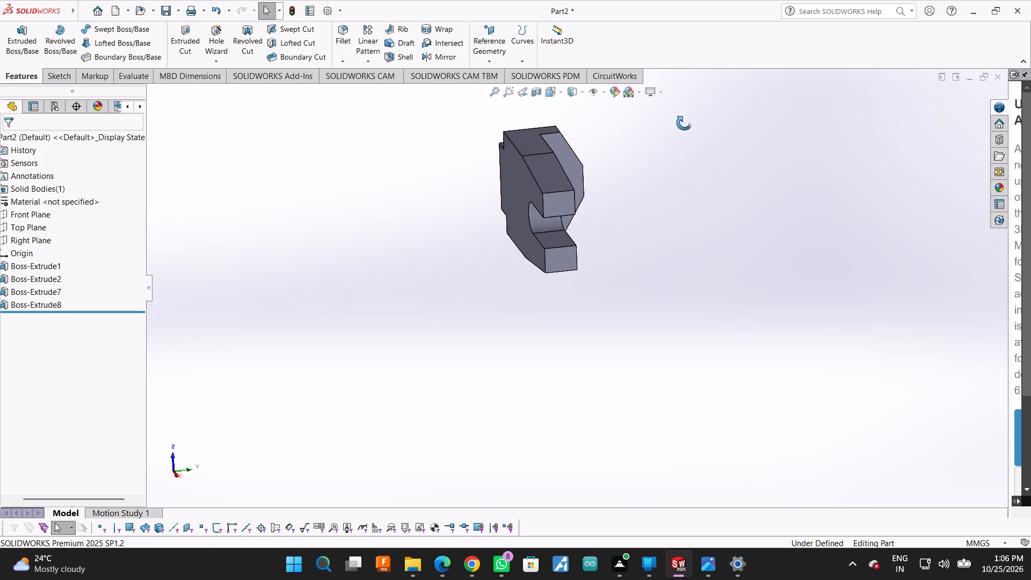
{"action": "middle_click_drag", "start_coordinate": [684, 123], "coordinate": [647, 123]}
{"action": "scroll", "coordinate": [567, 115], "scroll_direction": "down", "scroll_amount": 3}
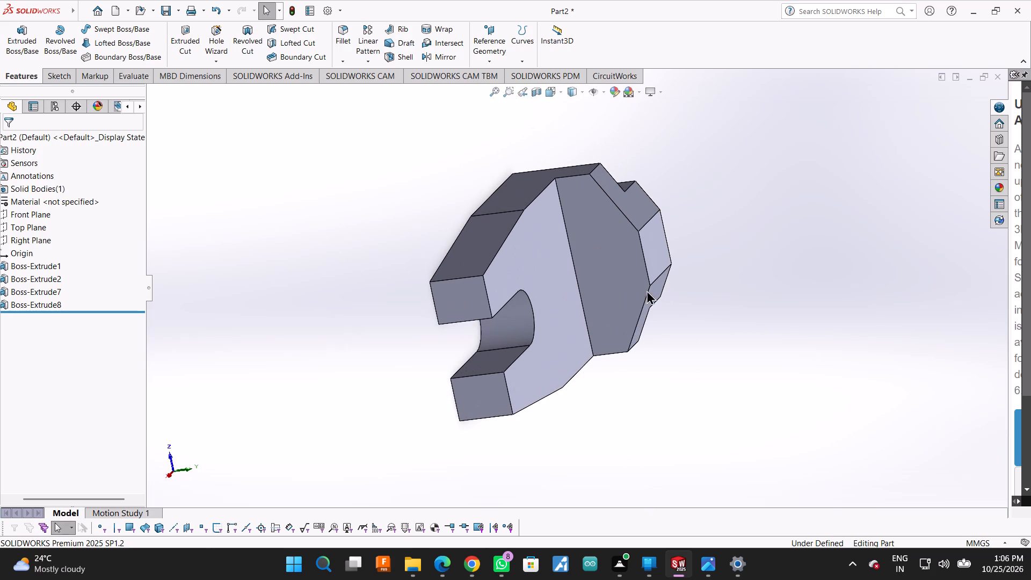
{"action": "scroll", "coordinate": [650, 395], "scroll_direction": "up", "scroll_amount": 1}
{"action": "scroll", "coordinate": [502, 209], "scroll_direction": "up", "scroll_amount": 1}
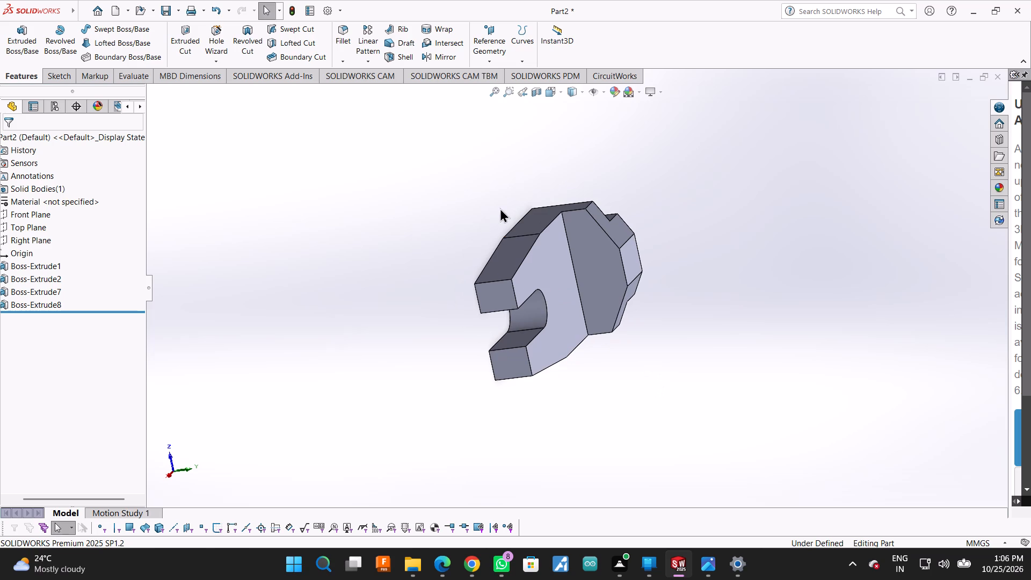
{"action": "middle_click_drag", "start_coordinate": [483, 194], "coordinate": [442, 218]}
{"action": "middle_click", "coordinate": [442, 218]}
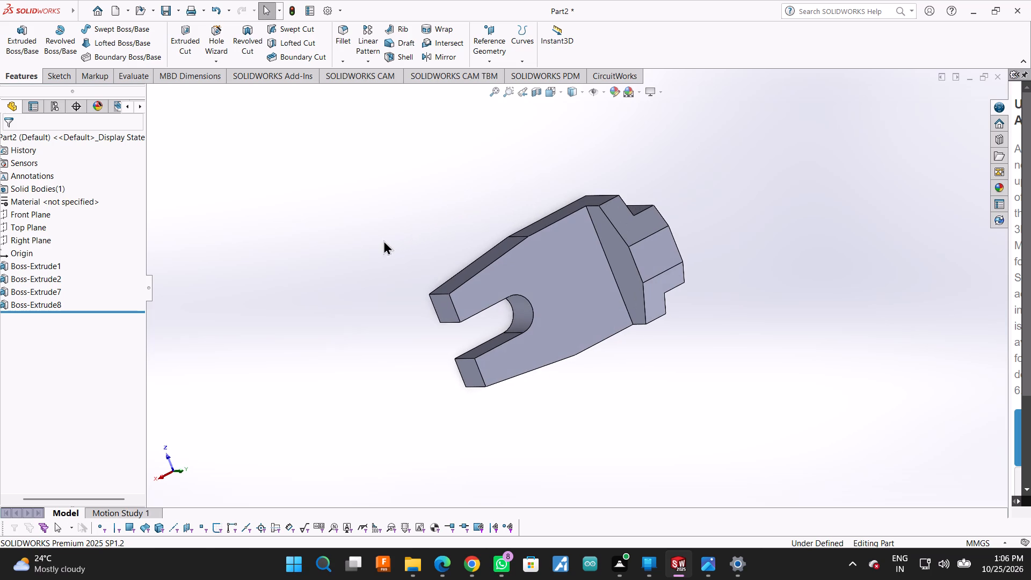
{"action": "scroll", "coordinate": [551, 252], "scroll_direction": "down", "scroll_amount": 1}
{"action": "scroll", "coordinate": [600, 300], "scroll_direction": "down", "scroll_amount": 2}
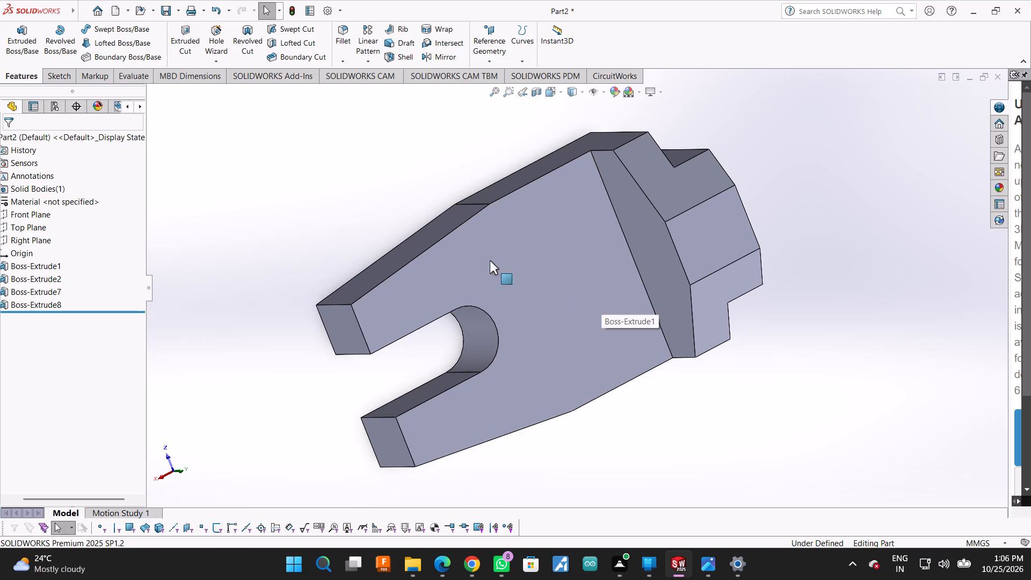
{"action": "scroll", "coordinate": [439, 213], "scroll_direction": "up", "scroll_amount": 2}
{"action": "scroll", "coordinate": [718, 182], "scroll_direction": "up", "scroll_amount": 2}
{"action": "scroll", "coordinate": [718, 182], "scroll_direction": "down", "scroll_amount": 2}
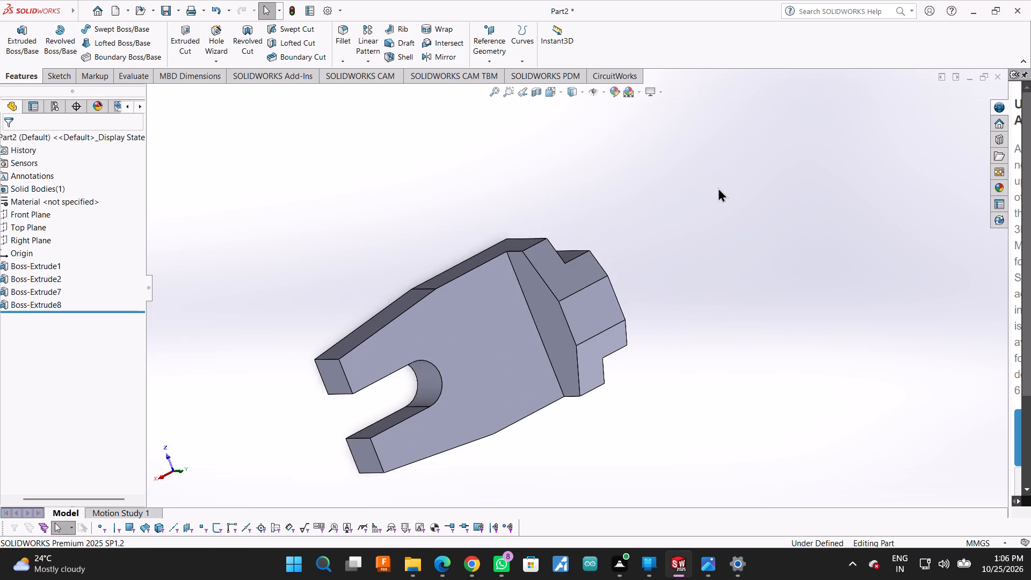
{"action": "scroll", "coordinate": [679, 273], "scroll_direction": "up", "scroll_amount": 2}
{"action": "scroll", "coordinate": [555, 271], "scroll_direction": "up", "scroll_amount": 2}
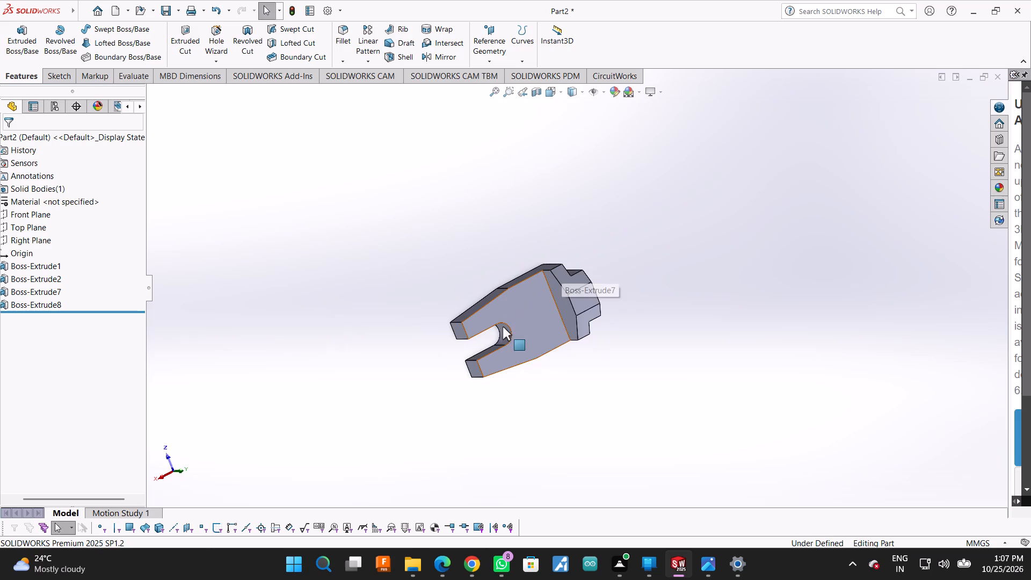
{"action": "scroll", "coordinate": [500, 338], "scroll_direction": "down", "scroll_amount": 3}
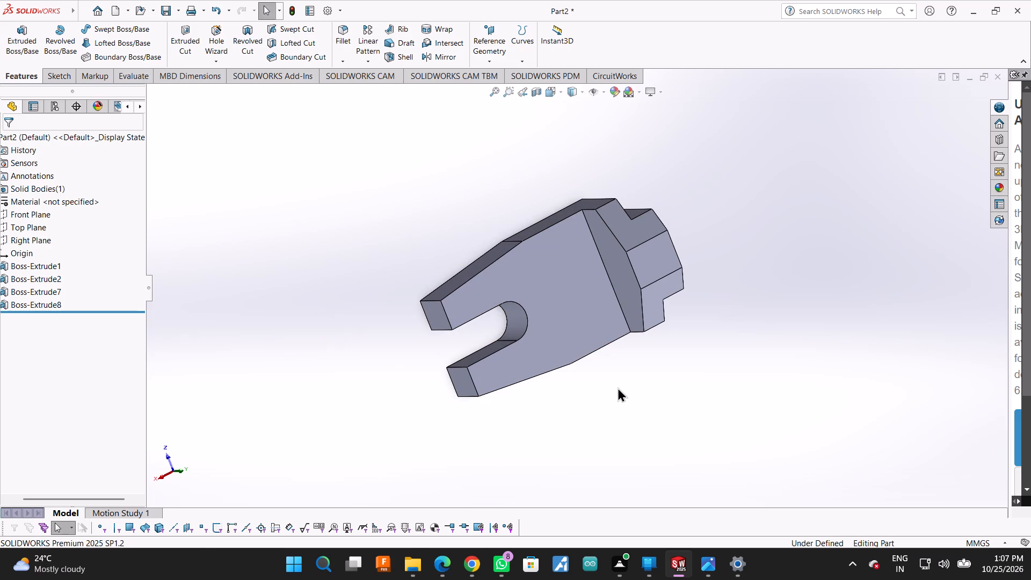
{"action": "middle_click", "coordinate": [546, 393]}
Examine the part's underside, rear block and the open rounded slot in the base plate.
{"action": "middle_click_drag", "start_coordinate": [798, 249], "coordinate": [713, 283]}
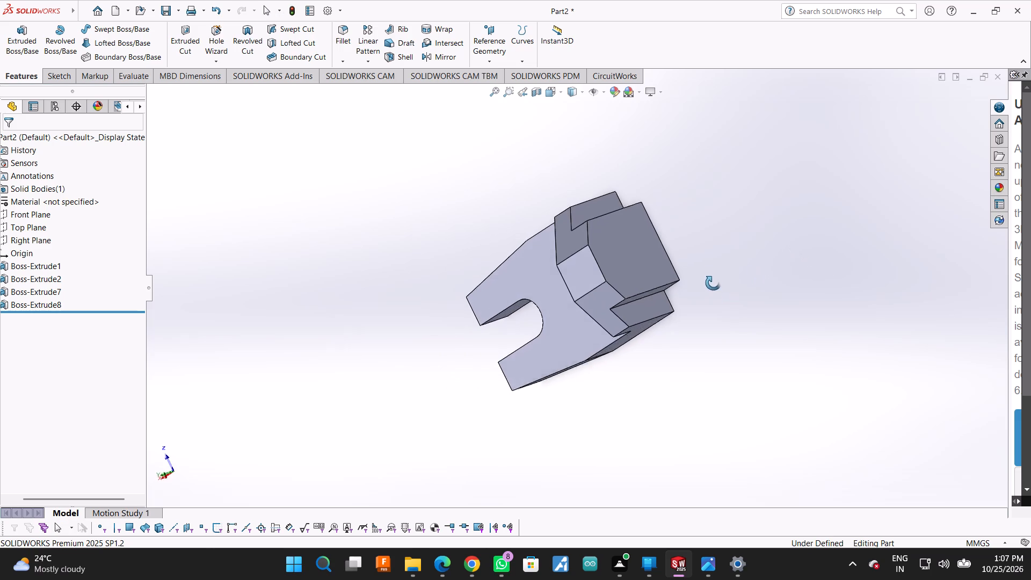
{"action": "middle_click_drag", "start_coordinate": [713, 283], "coordinate": [544, 294]}
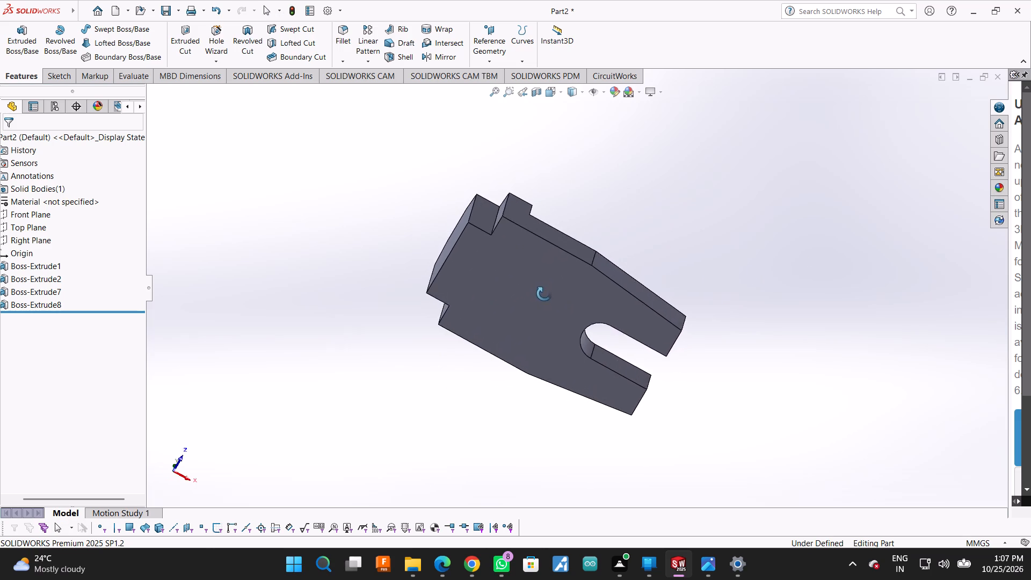
{"action": "middle_click_drag", "start_coordinate": [544, 294], "coordinate": [383, 352]}
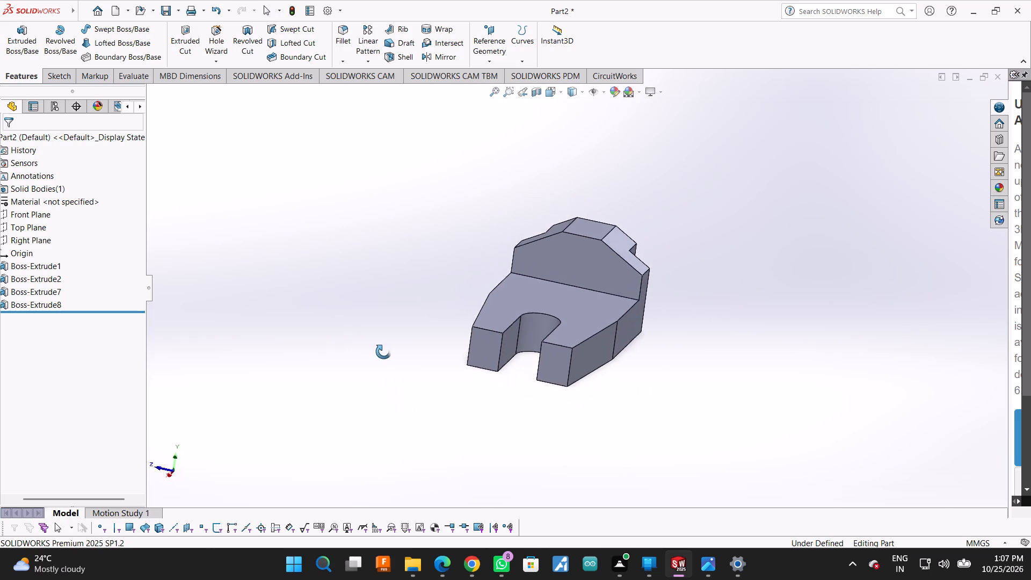
{"action": "middle_click_drag", "start_coordinate": [383, 352], "coordinate": [334, 374]}
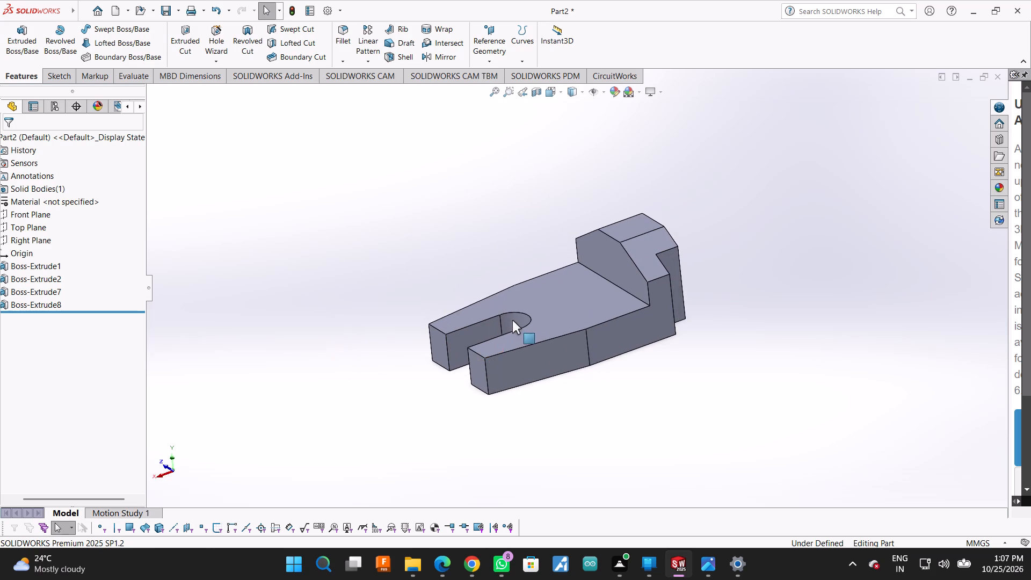
{"action": "scroll", "coordinate": [514, 320], "scroll_direction": "down", "scroll_amount": 2}
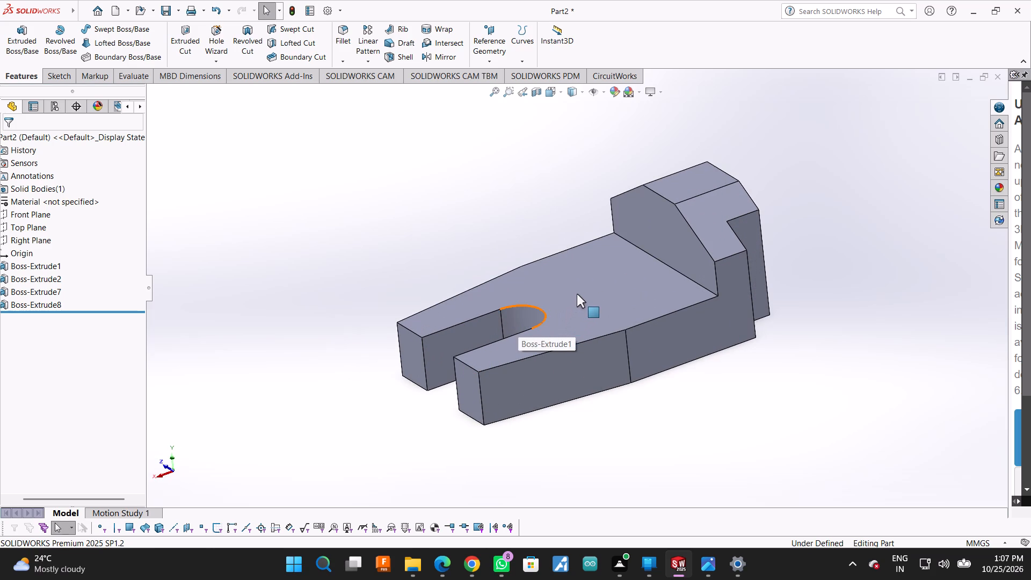
{"action": "left_click", "coordinate": [577, 294]}
{"action": "left_click", "coordinate": [489, 202]}
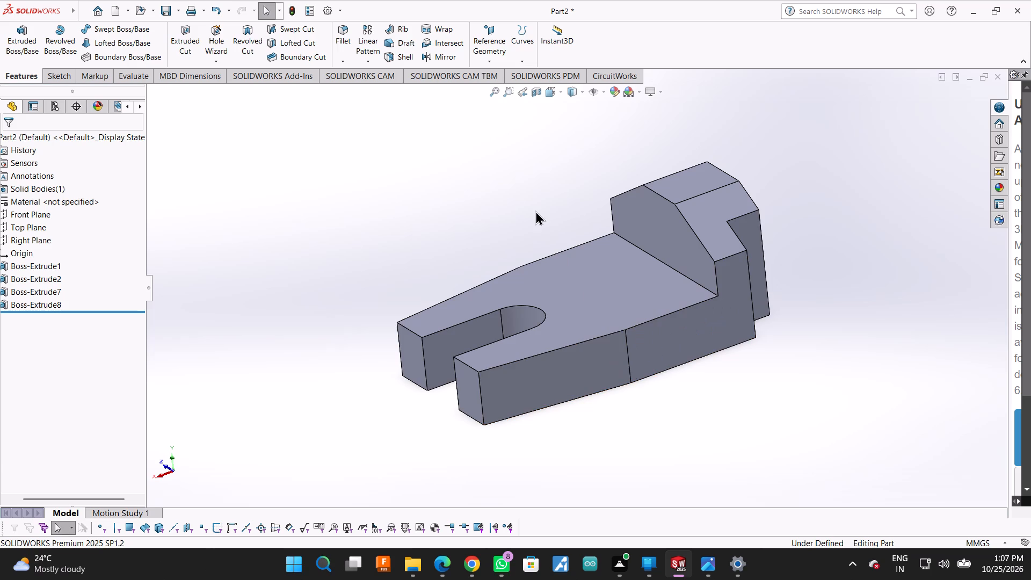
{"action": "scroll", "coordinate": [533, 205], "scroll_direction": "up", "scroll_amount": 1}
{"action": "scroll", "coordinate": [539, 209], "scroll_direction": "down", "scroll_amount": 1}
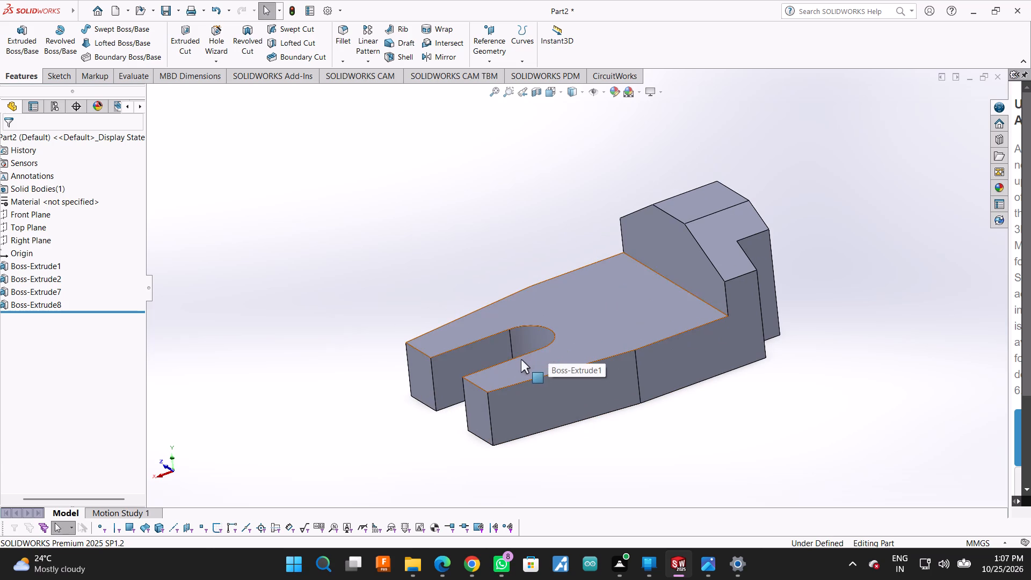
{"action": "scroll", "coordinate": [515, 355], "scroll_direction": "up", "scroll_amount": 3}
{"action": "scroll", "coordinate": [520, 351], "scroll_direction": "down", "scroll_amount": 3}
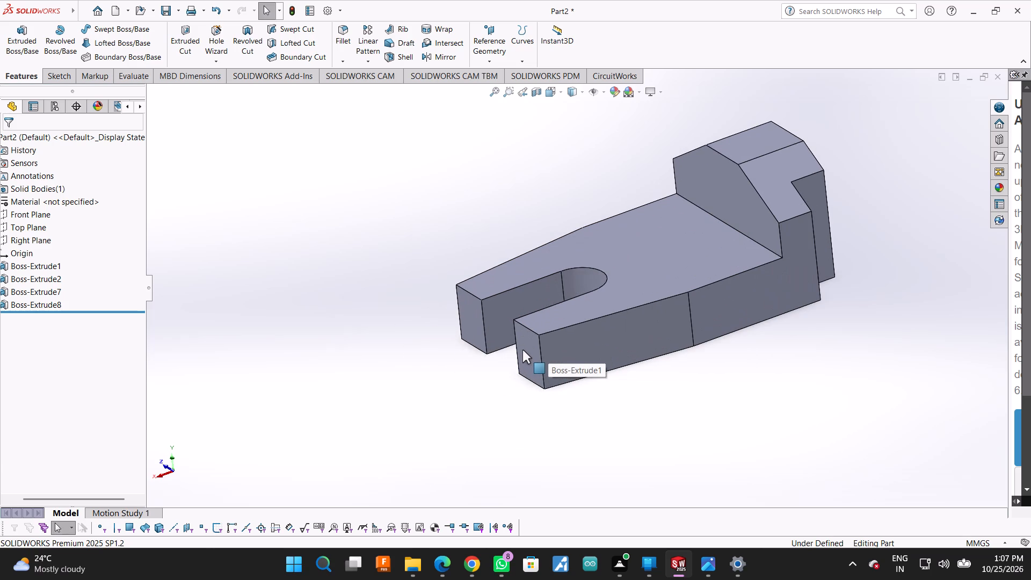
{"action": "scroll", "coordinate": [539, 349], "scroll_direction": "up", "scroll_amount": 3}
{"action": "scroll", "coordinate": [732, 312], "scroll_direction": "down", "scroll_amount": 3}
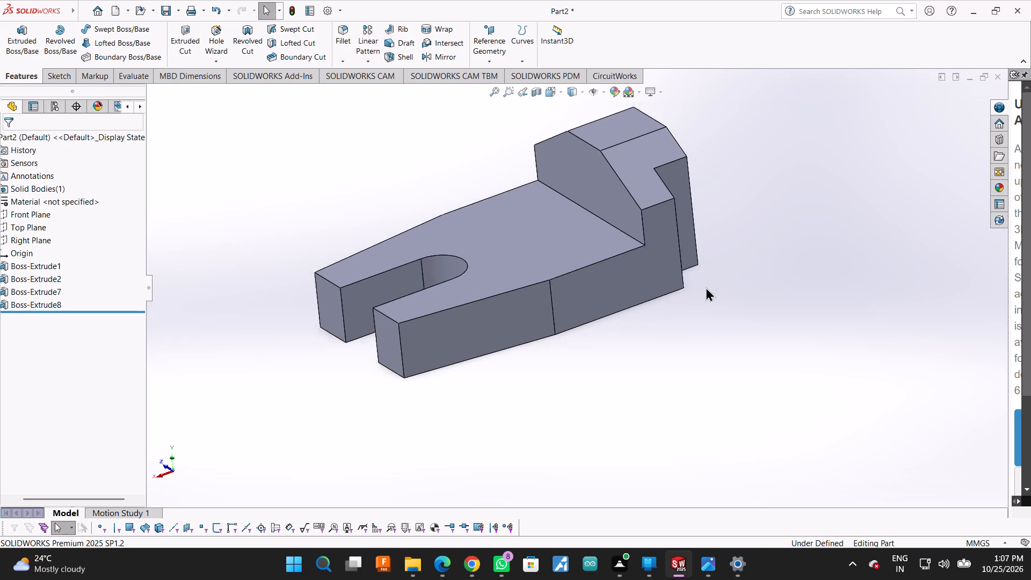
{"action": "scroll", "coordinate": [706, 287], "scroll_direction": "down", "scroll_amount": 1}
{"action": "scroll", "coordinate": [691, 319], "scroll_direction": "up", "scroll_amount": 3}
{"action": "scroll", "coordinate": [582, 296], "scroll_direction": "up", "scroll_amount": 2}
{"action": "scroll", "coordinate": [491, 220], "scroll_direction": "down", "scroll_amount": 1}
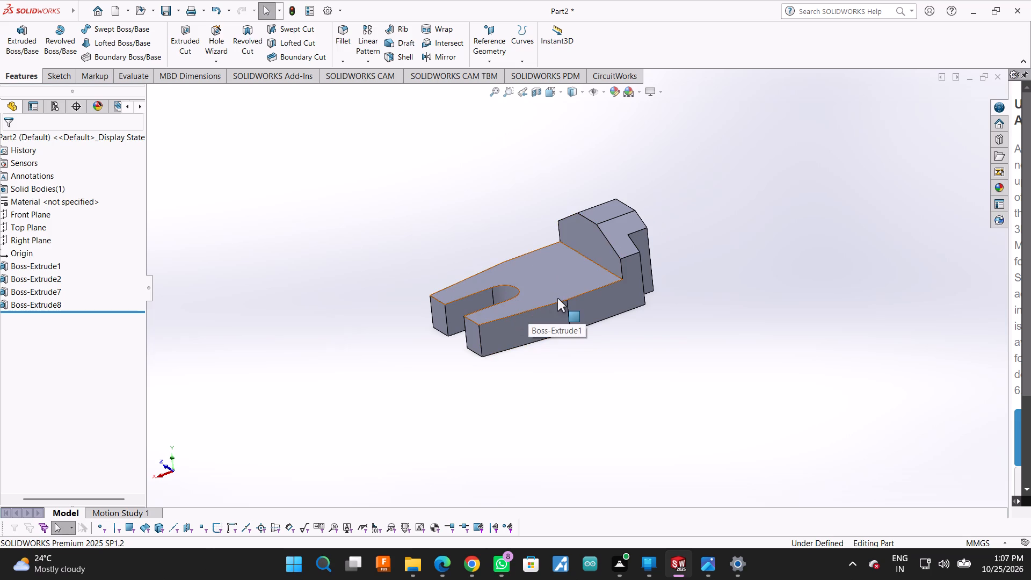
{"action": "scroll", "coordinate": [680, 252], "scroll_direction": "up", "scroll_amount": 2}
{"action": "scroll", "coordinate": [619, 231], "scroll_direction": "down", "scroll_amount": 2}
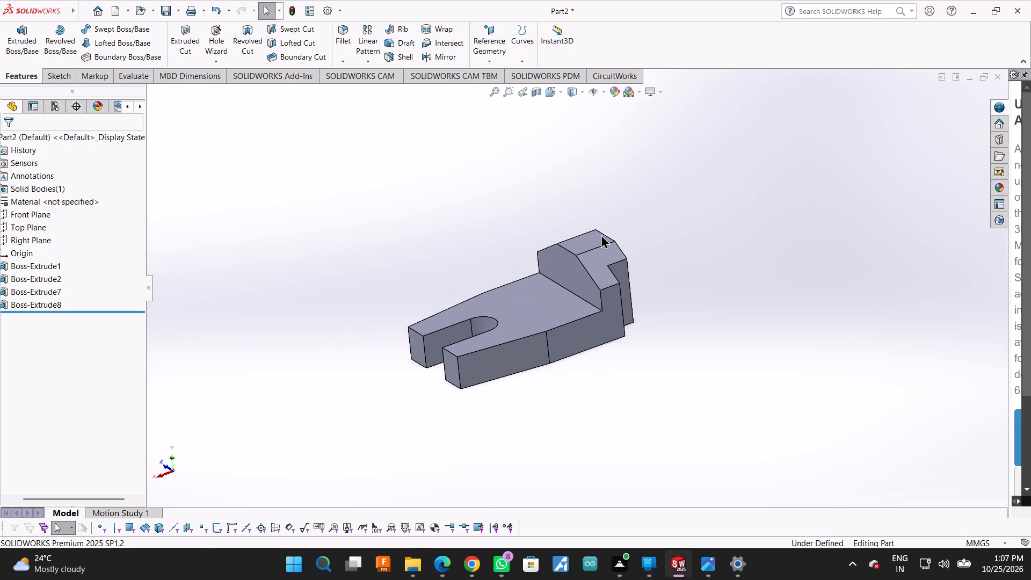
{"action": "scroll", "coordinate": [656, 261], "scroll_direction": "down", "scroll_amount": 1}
Review the notched rear block, the underside and the top of the forked base plate.
{"action": "middle_click_drag", "start_coordinate": [656, 261], "coordinate": [676, 331]}
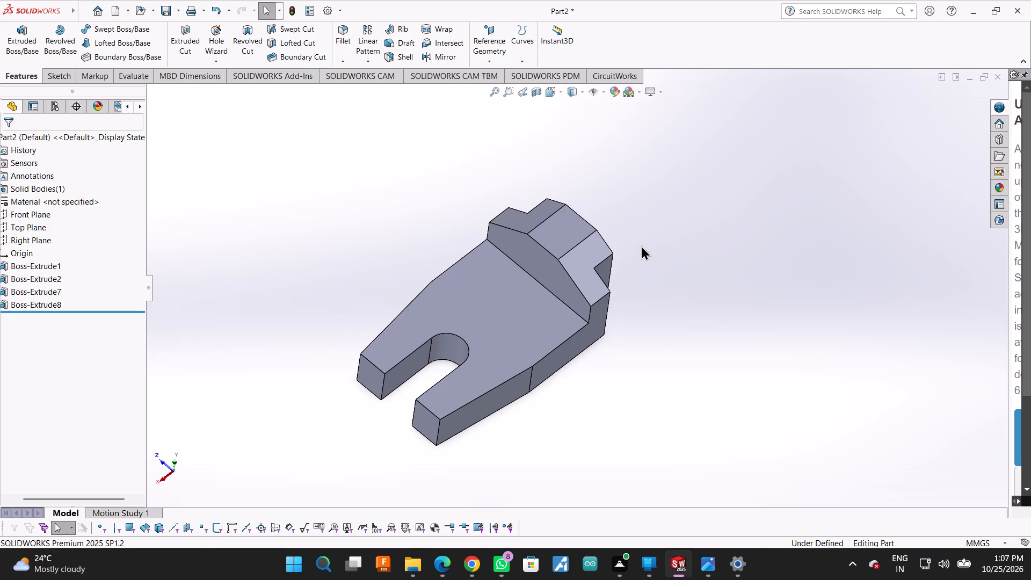
{"action": "middle_click", "coordinate": [627, 265]}
{"action": "middle_click_drag", "start_coordinate": [625, 248], "coordinate": [584, 287]}
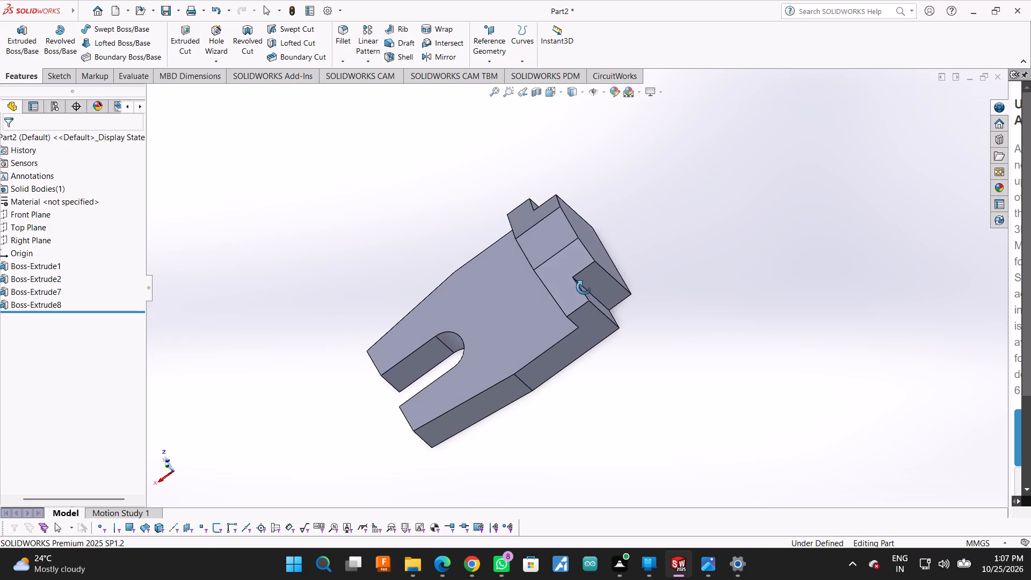
{"action": "middle_click_drag", "start_coordinate": [584, 287], "coordinate": [555, 372]}
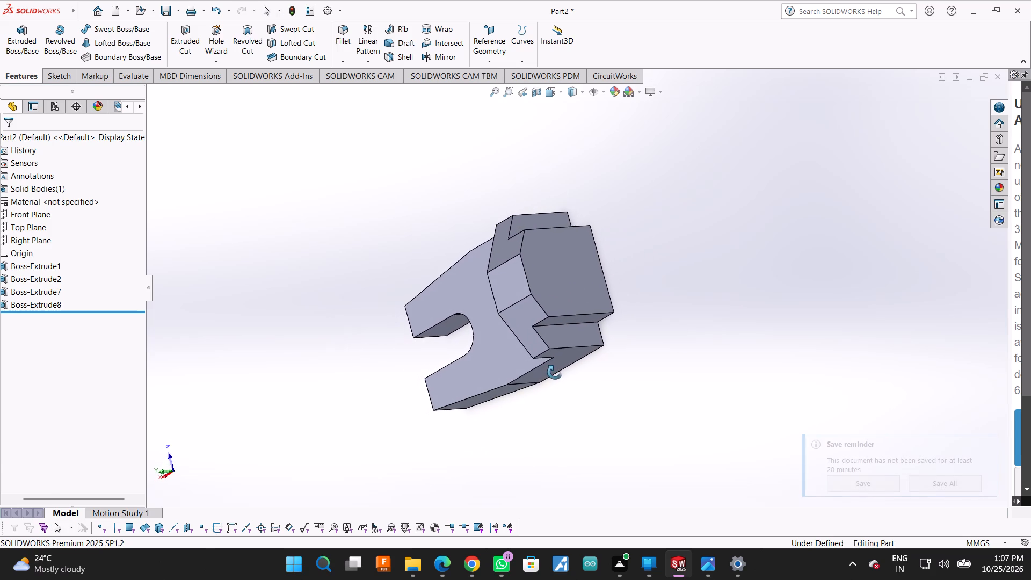
{"action": "middle_click_drag", "start_coordinate": [555, 372], "coordinate": [389, 415]}
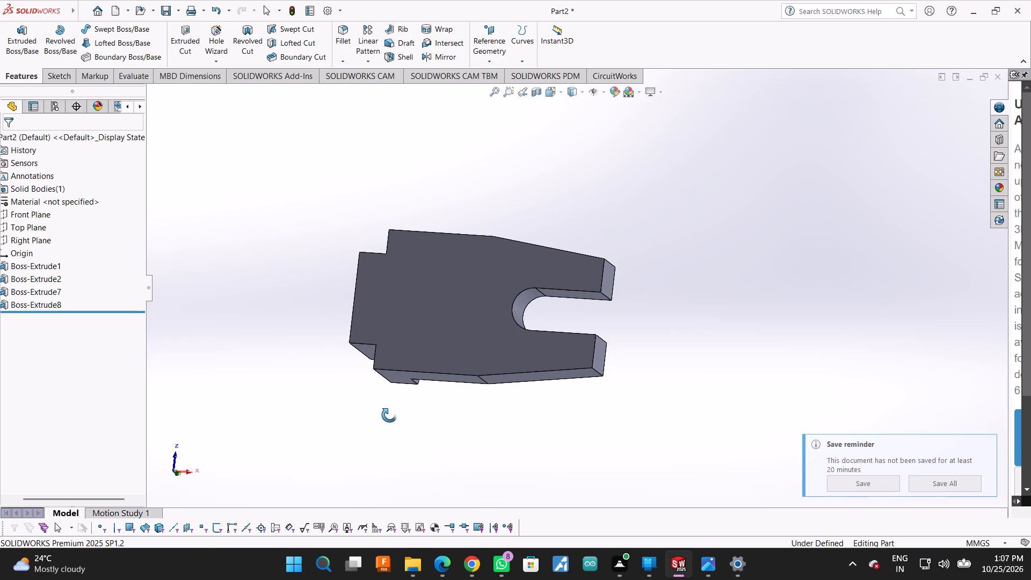
{"action": "middle_click_drag", "start_coordinate": [389, 415], "coordinate": [627, 234]}
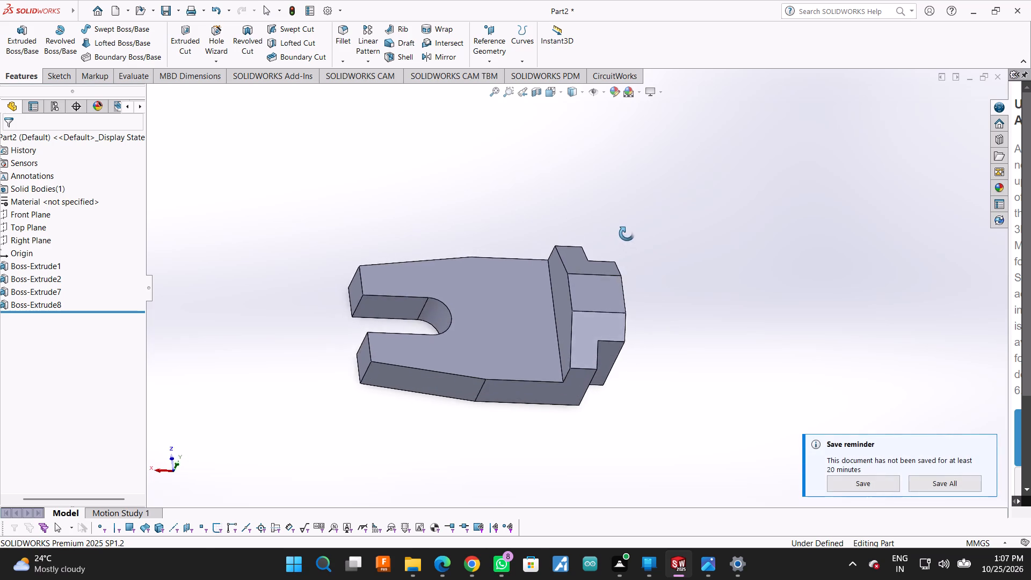
{"action": "middle_click_drag", "start_coordinate": [627, 234], "coordinate": [594, 208]}
{"action": "scroll", "coordinate": [361, 307], "scroll_direction": "down", "scroll_amount": 2}
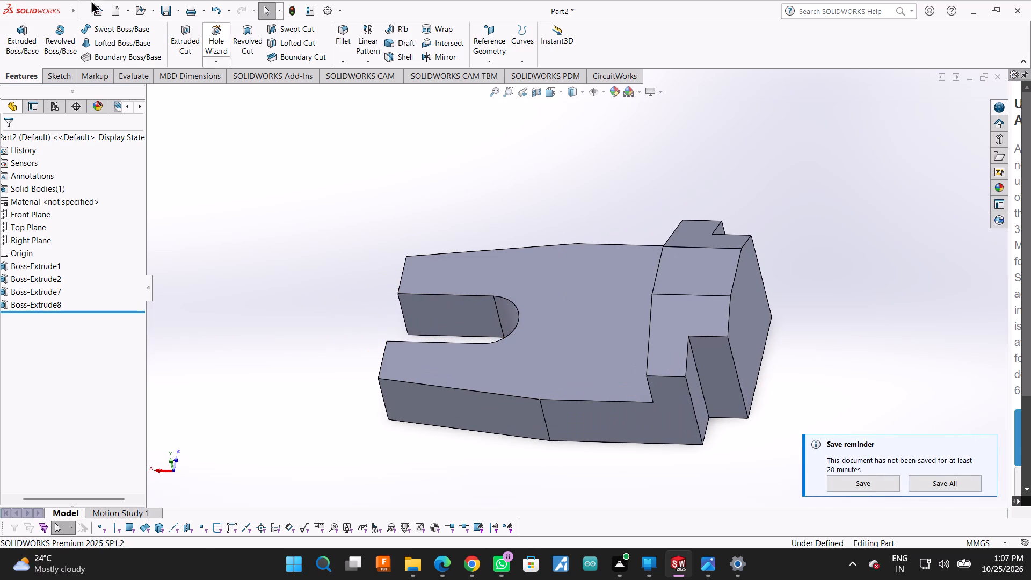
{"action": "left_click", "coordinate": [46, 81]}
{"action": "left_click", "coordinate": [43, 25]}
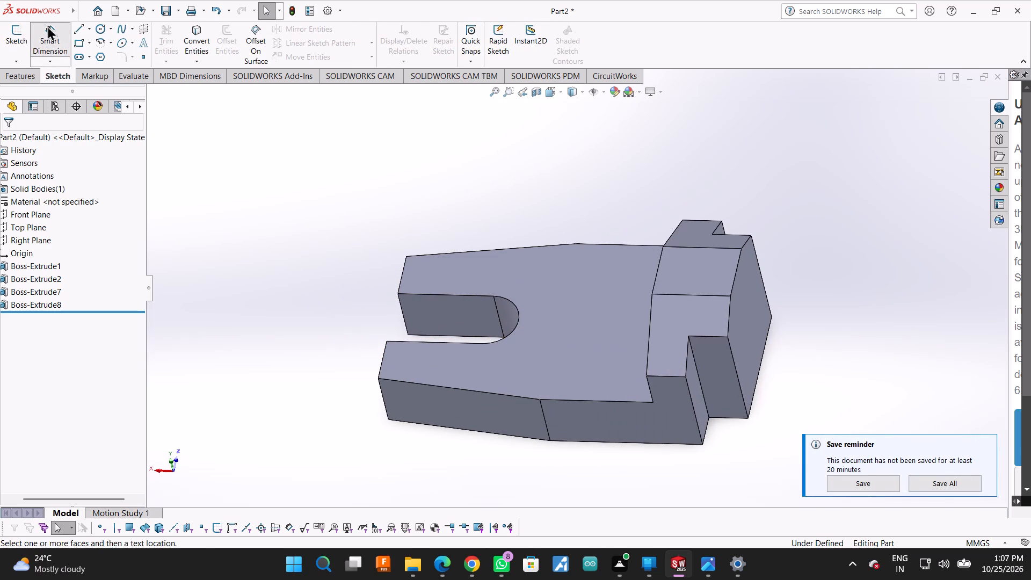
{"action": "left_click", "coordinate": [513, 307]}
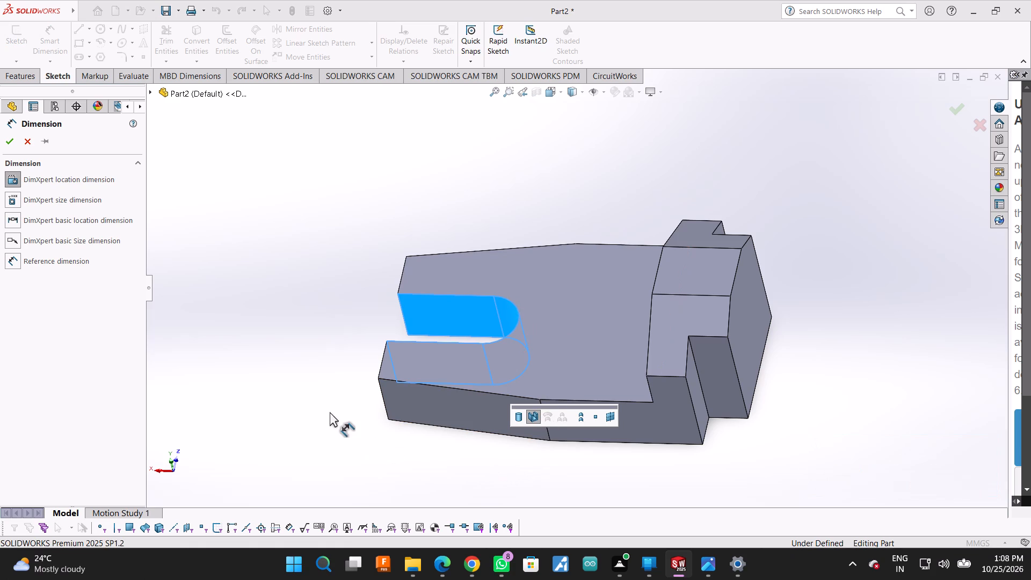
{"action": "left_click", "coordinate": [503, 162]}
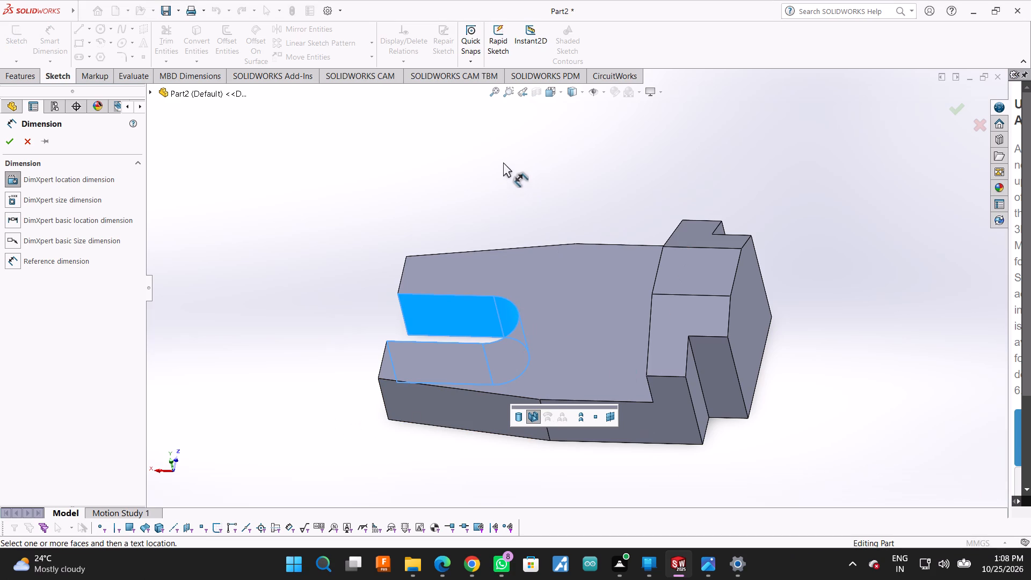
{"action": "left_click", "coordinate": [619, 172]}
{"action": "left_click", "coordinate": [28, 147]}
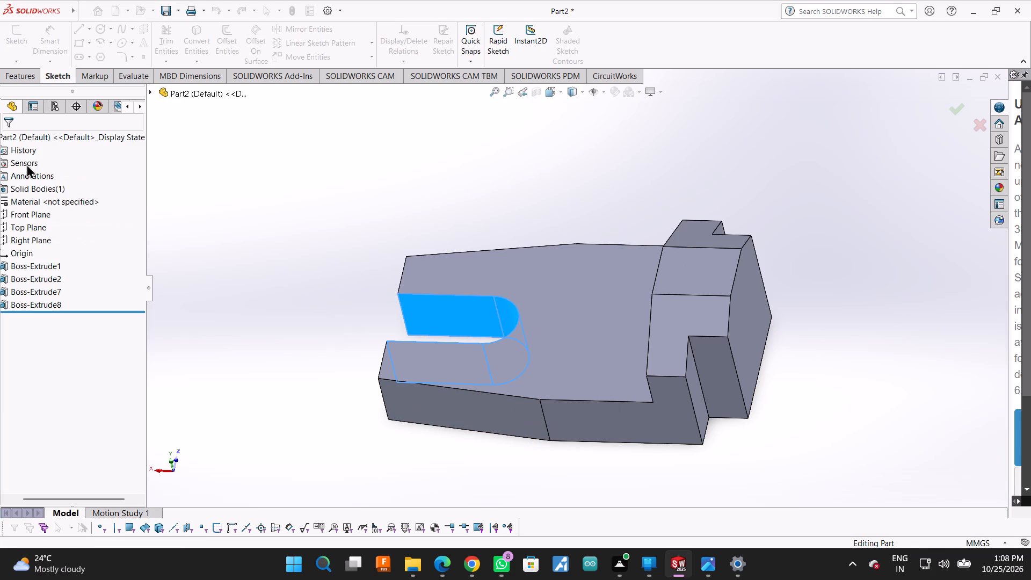
Examine the notched rear block, its chamfered faces and the adjoining side faces of the slotted plate from several angles.
{"action": "scroll", "coordinate": [689, 415], "scroll_direction": "down", "scroll_amount": 2}
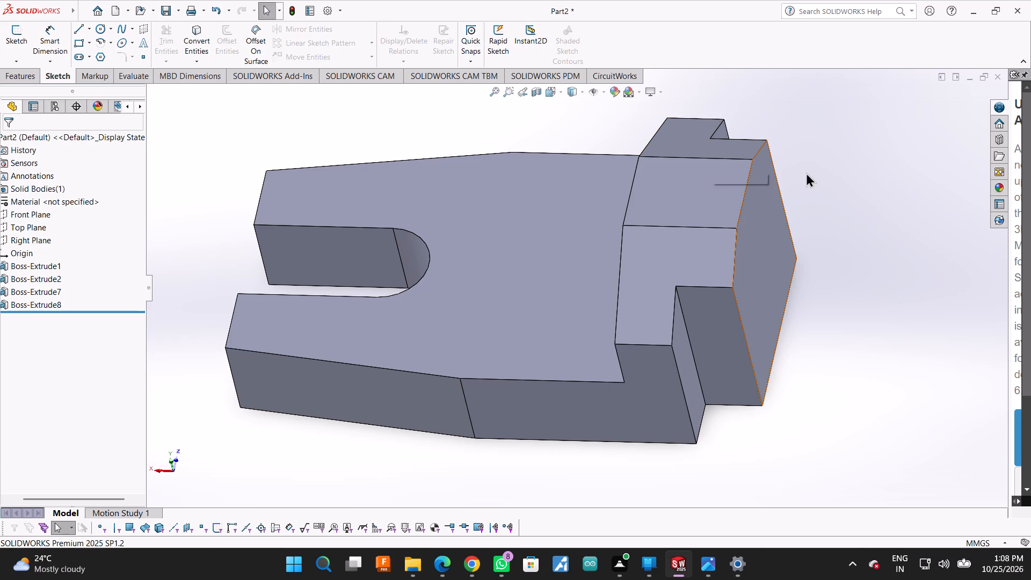
{"action": "middle_click_drag", "start_coordinate": [845, 172], "coordinate": [770, 220]}
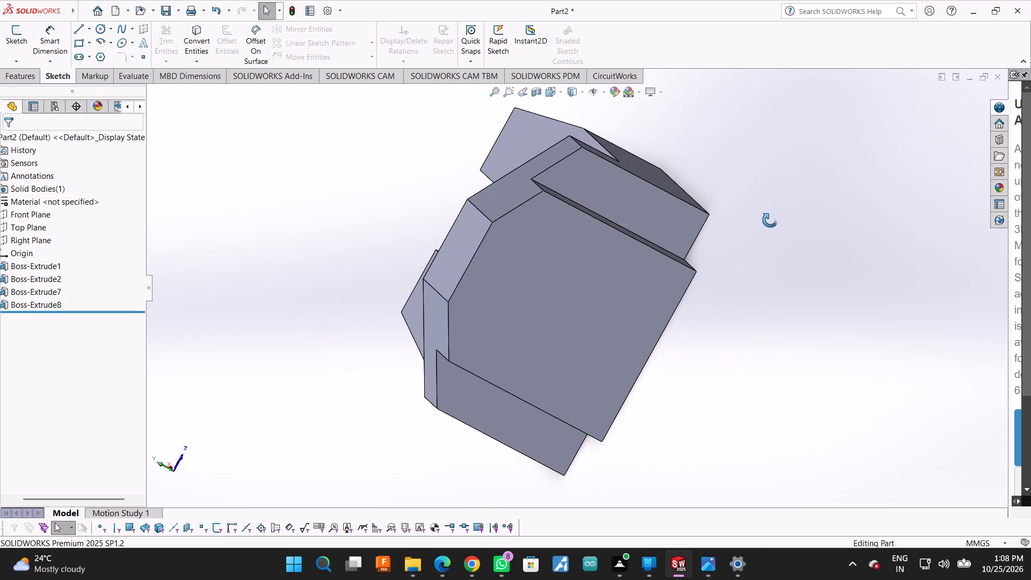
{"action": "middle_click_drag", "start_coordinate": [770, 220], "coordinate": [787, 257]}
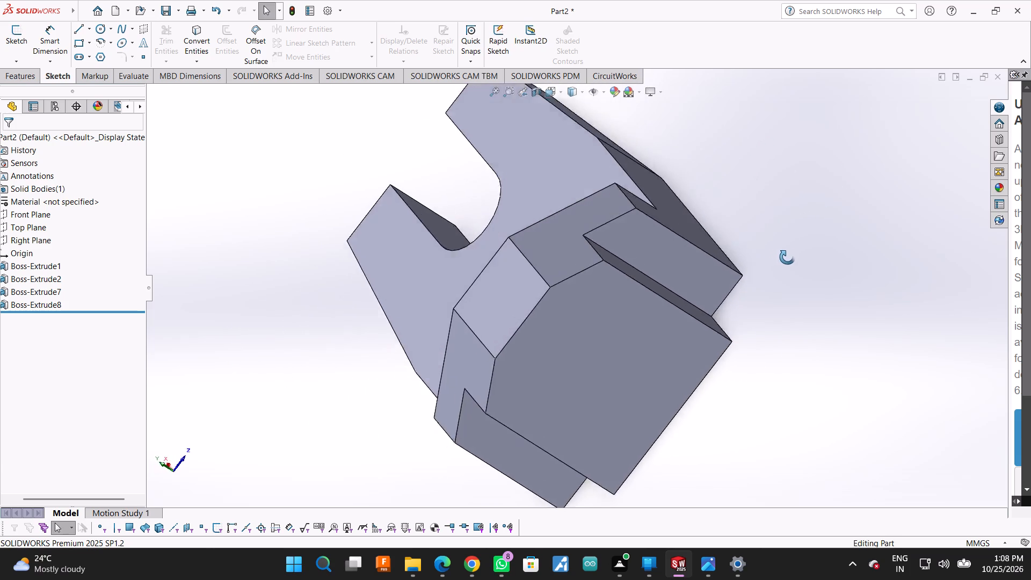
{"action": "middle_click_drag", "start_coordinate": [787, 257], "coordinate": [841, 241]}
{"action": "middle_click_drag", "start_coordinate": [841, 241], "coordinate": [838, 267]}
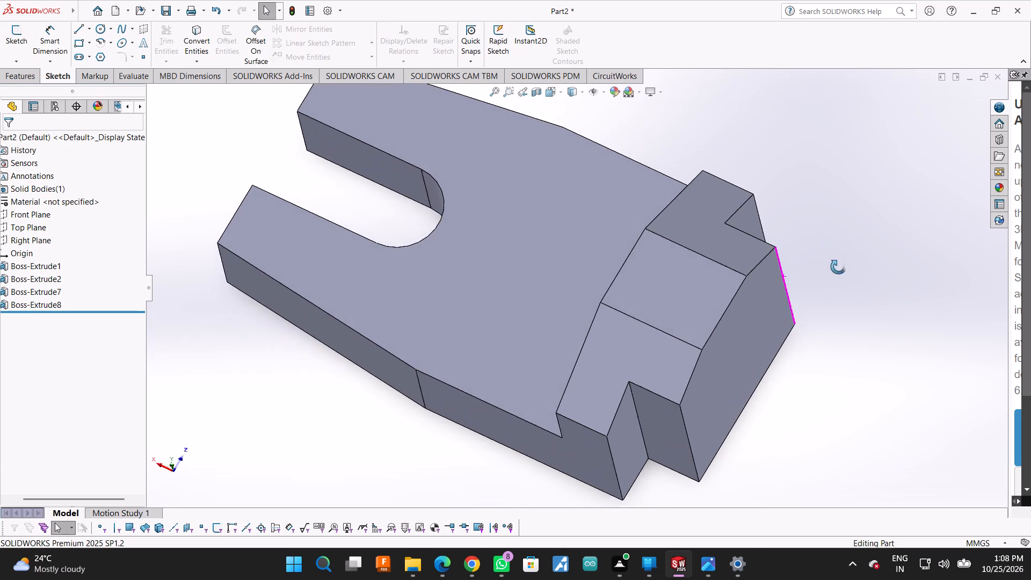
{"action": "middle_click_drag", "start_coordinate": [838, 267], "coordinate": [820, 338]}
{"action": "scroll", "coordinate": [779, 335], "scroll_direction": "up", "scroll_amount": 3}
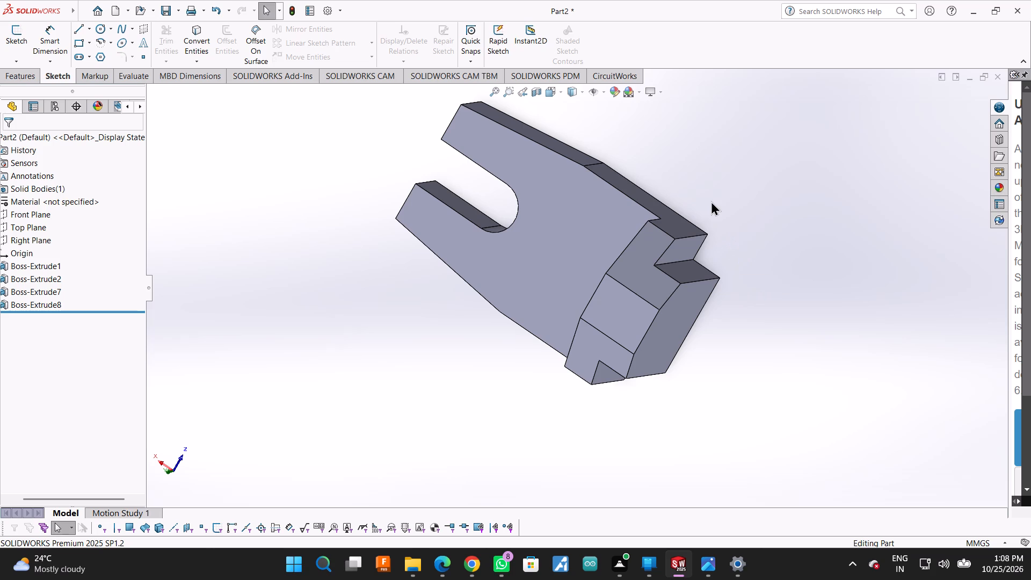
{"action": "scroll", "coordinate": [643, 237], "scroll_direction": "up", "scroll_amount": 3}
{"action": "scroll", "coordinate": [645, 214], "scroll_direction": "down", "scroll_amount": 4}
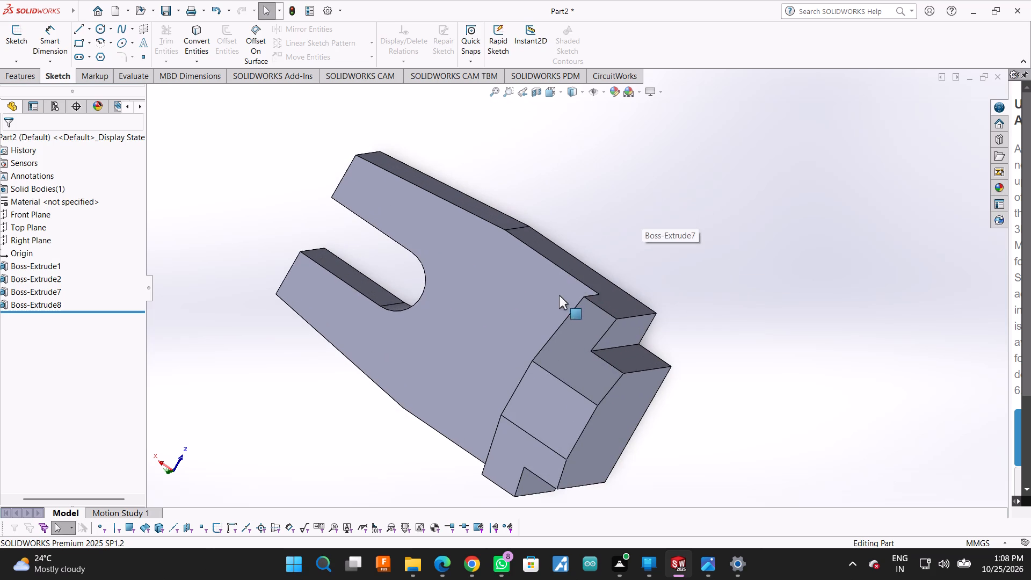
{"action": "scroll", "coordinate": [577, 248], "scroll_direction": "down", "scroll_amount": 1}
{"action": "middle_click_drag", "start_coordinate": [579, 257], "coordinate": [555, 311]}
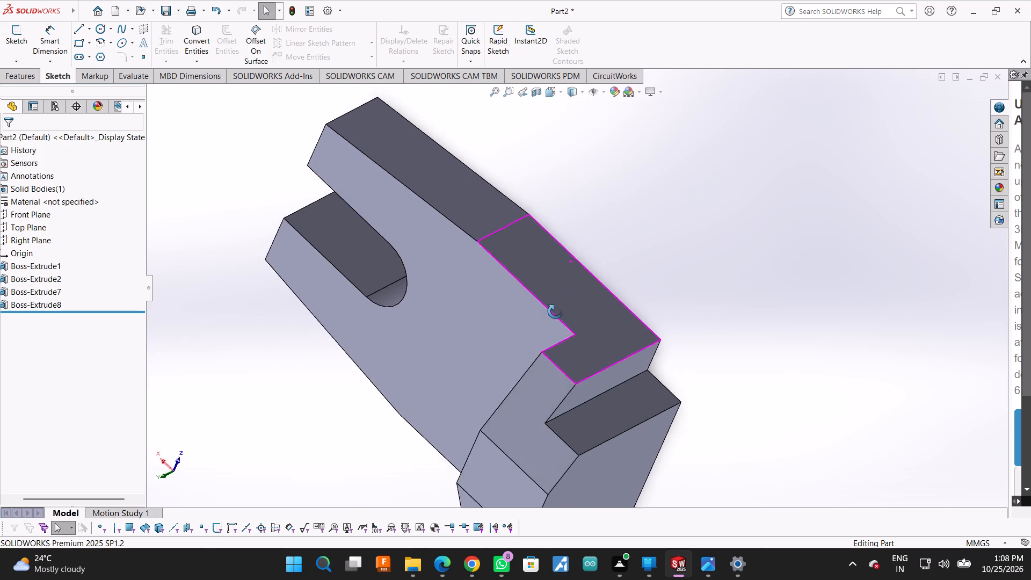
{"action": "middle_click_drag", "start_coordinate": [555, 311], "coordinate": [589, 345]}
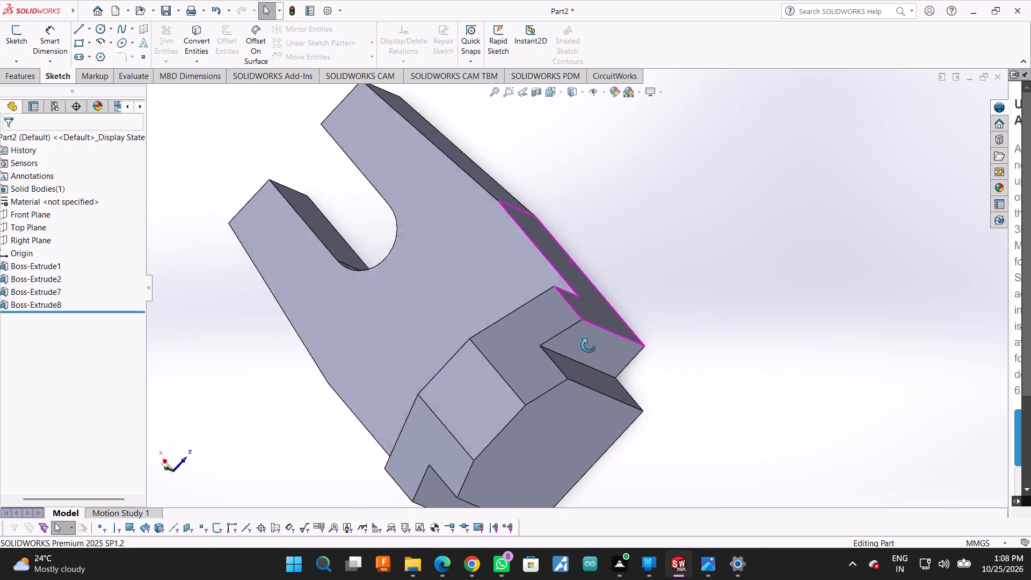
{"action": "middle_click_drag", "start_coordinate": [589, 345], "coordinate": [635, 228]}
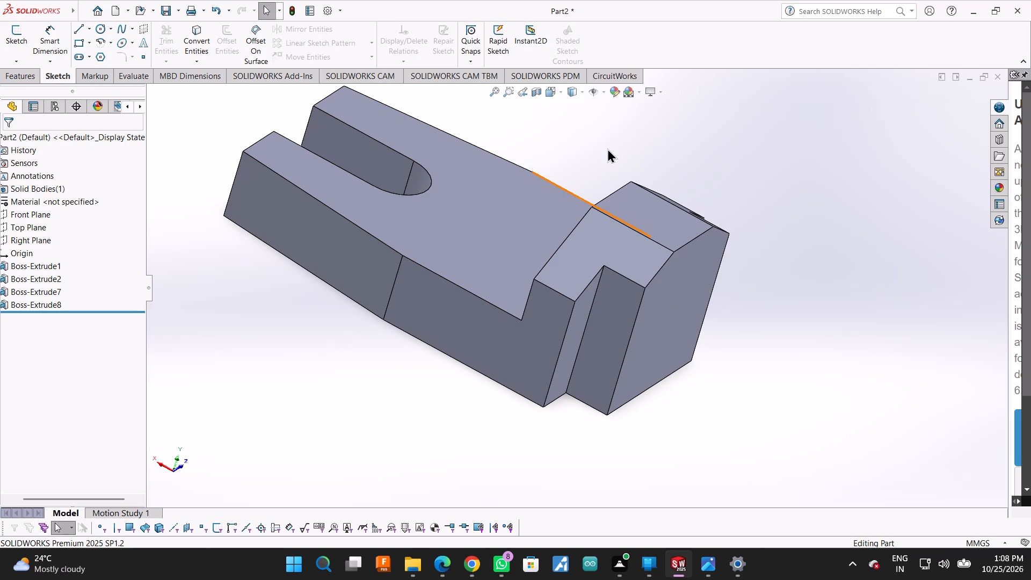
Examine the whole part from its long side and from above, including the forked plate and the rear block.
{"action": "scroll", "coordinate": [515, 235], "scroll_direction": "up", "scroll_amount": 3}
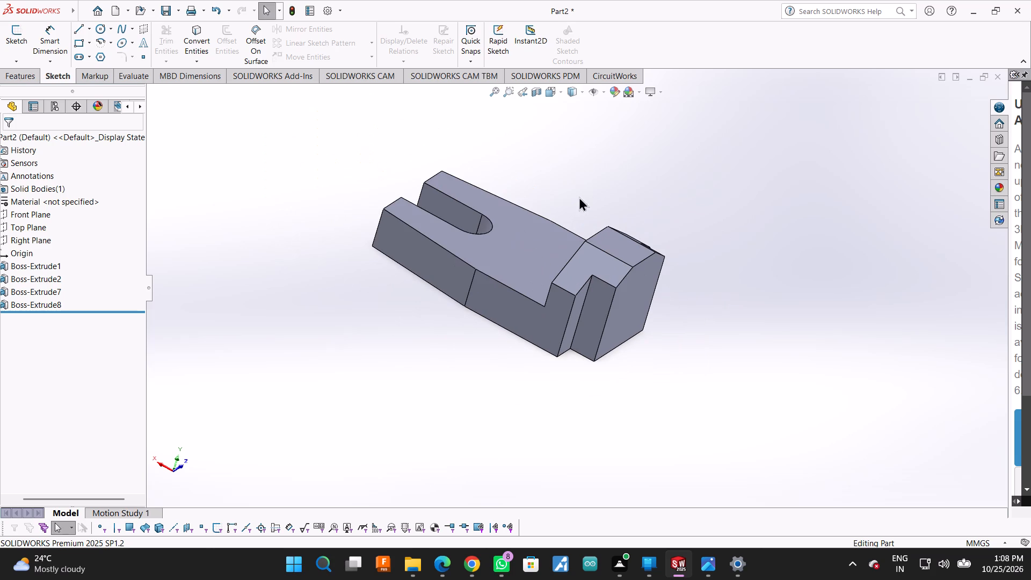
{"action": "scroll", "coordinate": [649, 244], "scroll_direction": "down", "scroll_amount": 2}
{"action": "scroll", "coordinate": [689, 306], "scroll_direction": "up", "scroll_amount": 1}
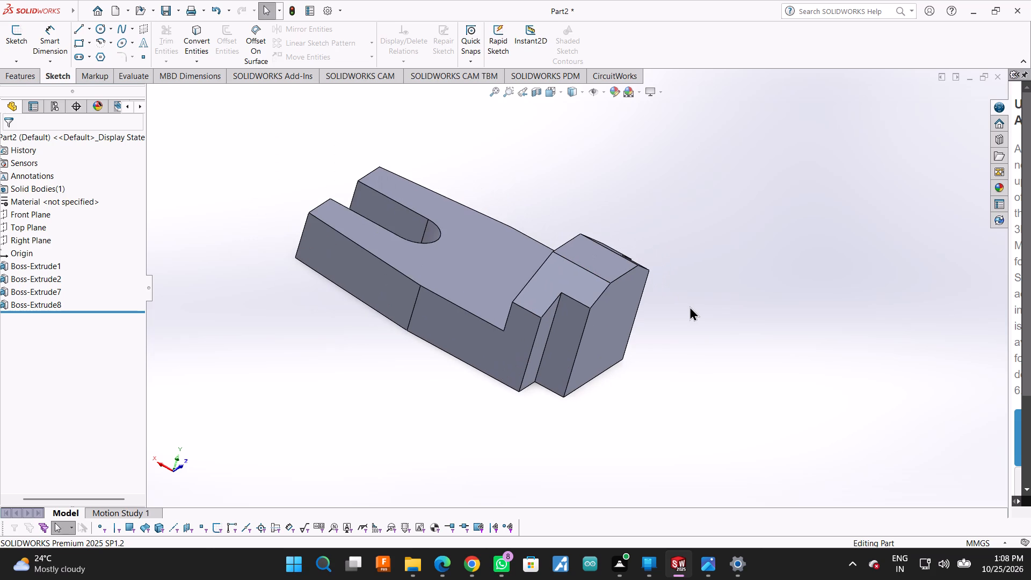
{"action": "scroll", "coordinate": [511, 336], "scroll_direction": "up", "scroll_amount": 2}
{"action": "scroll", "coordinate": [506, 336], "scroll_direction": "down", "scroll_amount": 4}
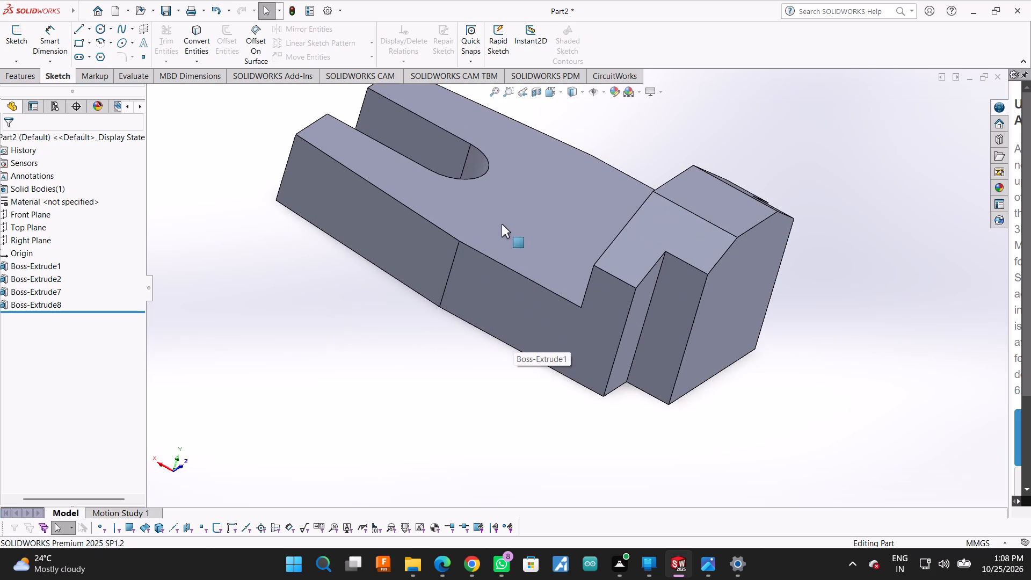
{"action": "scroll", "coordinate": [483, 259], "scroll_direction": "up", "scroll_amount": 3}
{"action": "middle_click_drag", "start_coordinate": [561, 173], "coordinate": [540, 274]}
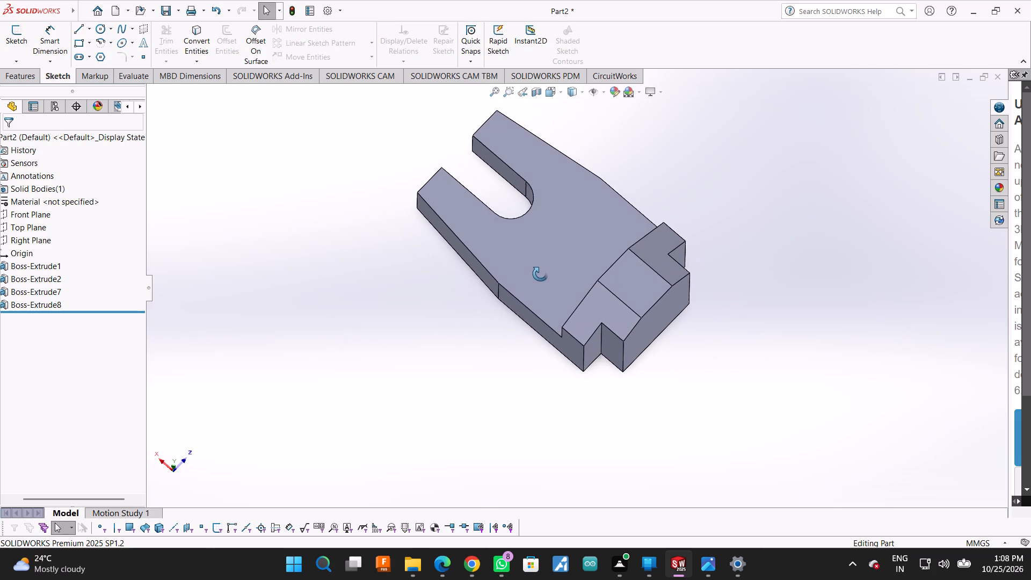
{"action": "middle_click_drag", "start_coordinate": [540, 274], "coordinate": [506, 372]}
{"action": "scroll", "coordinate": [597, 92], "scroll_direction": "up", "scroll_amount": 2}
{"action": "scroll", "coordinate": [586, 143], "scroll_direction": "down", "scroll_amount": 2}
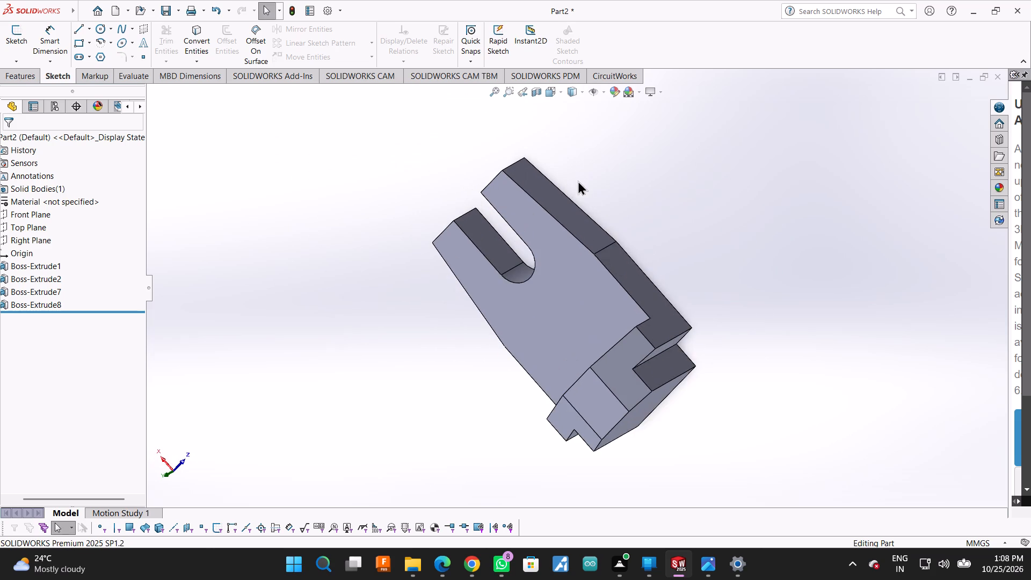
Examine the forked end's two prongs, their outer side faces and the rounded slot up close.
{"action": "scroll", "coordinate": [578, 180], "scroll_direction": "down", "scroll_amount": 3}
{"action": "scroll", "coordinate": [566, 234], "scroll_direction": "up", "scroll_amount": 3}
{"action": "scroll", "coordinate": [566, 230], "scroll_direction": "down", "scroll_amount": 3}
{"action": "scroll", "coordinate": [567, 217], "scroll_direction": "up", "scroll_amount": 1}
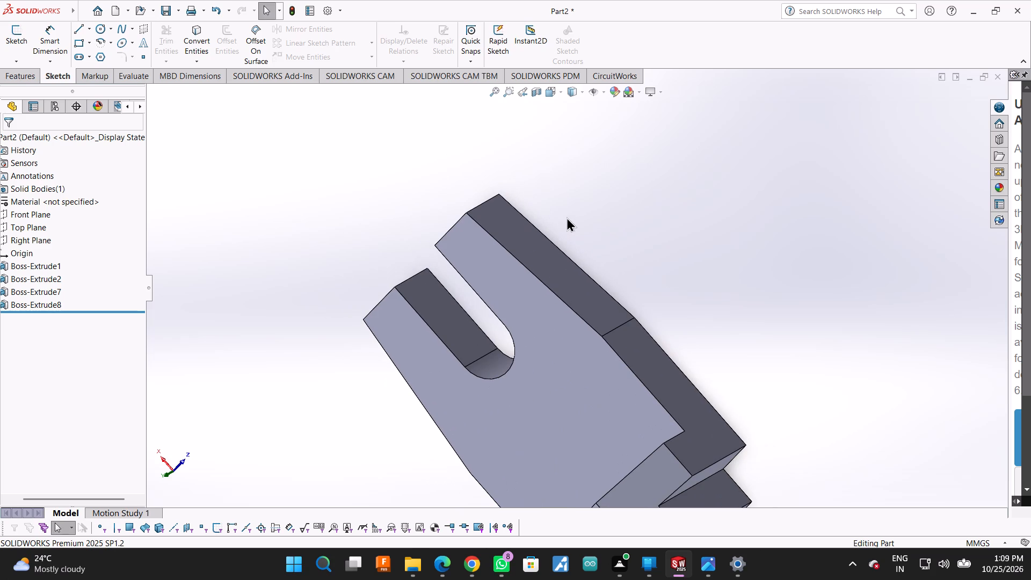
{"action": "scroll", "coordinate": [566, 219], "scroll_direction": "down", "scroll_amount": 3}
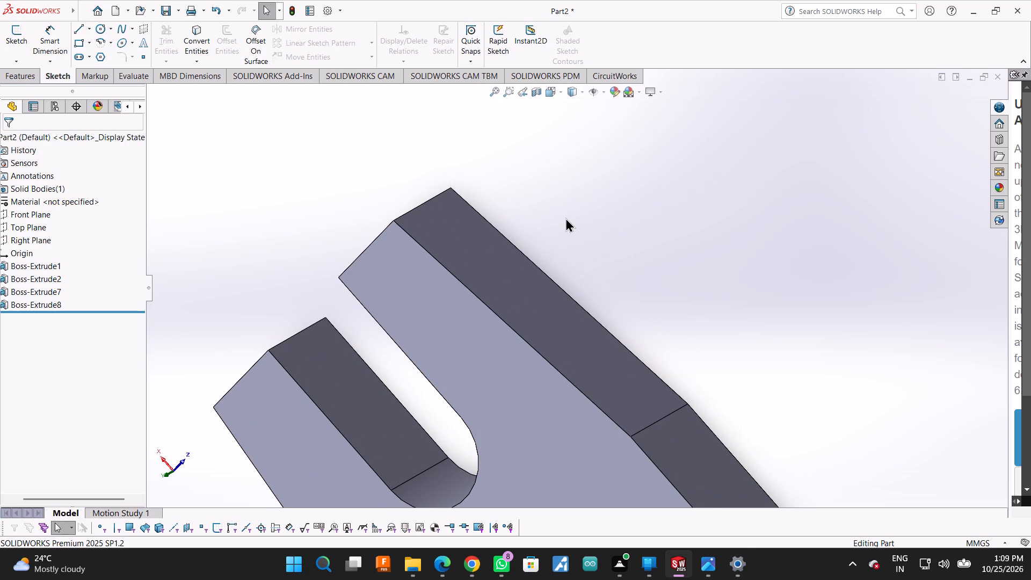
{"action": "scroll", "coordinate": [570, 221], "scroll_direction": "up", "scroll_amount": 2}
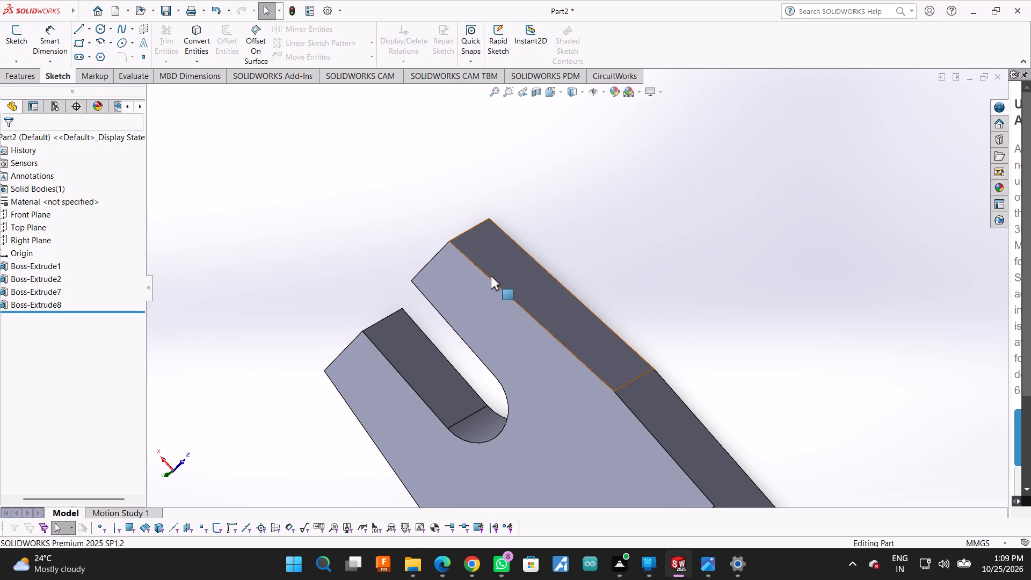
{"action": "scroll", "coordinate": [511, 263], "scroll_direction": "up", "scroll_amount": 1}
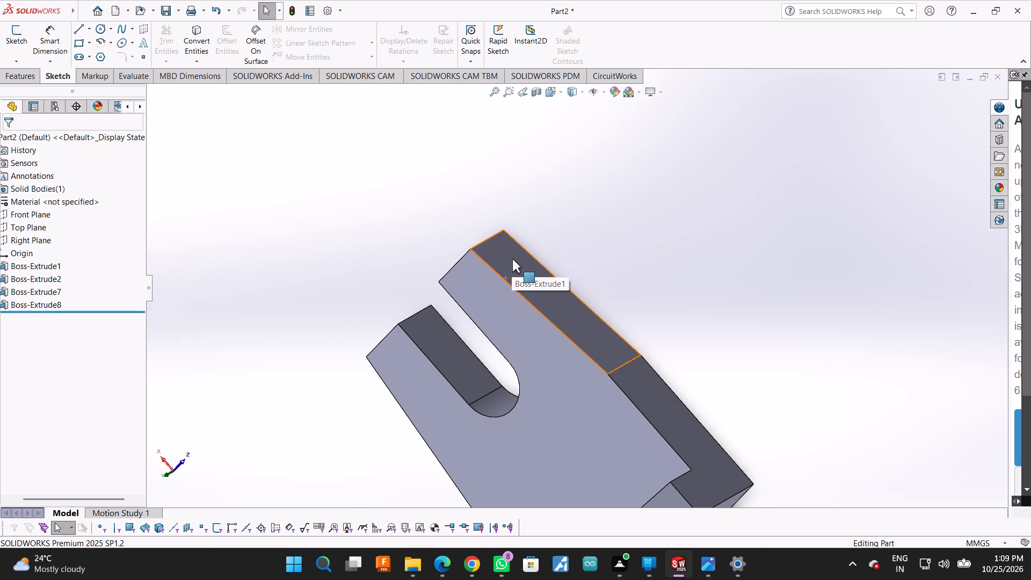
{"action": "scroll", "coordinate": [512, 259], "scroll_direction": "up", "scroll_amount": 1}
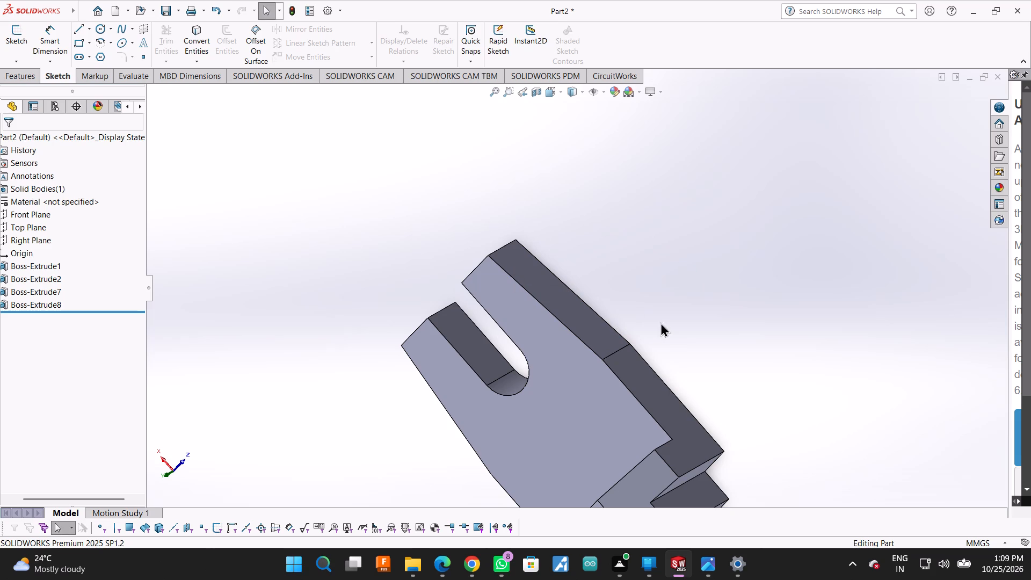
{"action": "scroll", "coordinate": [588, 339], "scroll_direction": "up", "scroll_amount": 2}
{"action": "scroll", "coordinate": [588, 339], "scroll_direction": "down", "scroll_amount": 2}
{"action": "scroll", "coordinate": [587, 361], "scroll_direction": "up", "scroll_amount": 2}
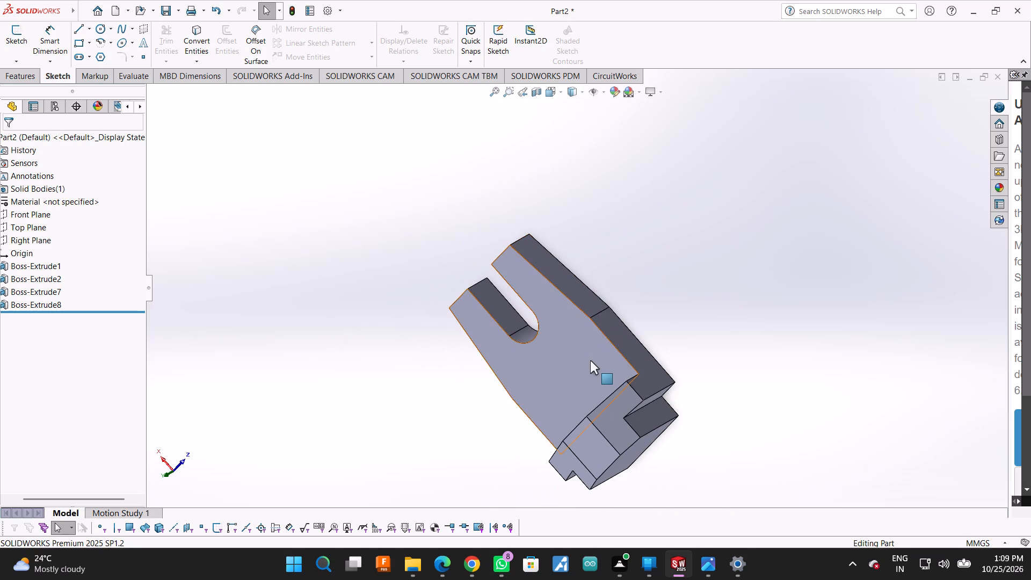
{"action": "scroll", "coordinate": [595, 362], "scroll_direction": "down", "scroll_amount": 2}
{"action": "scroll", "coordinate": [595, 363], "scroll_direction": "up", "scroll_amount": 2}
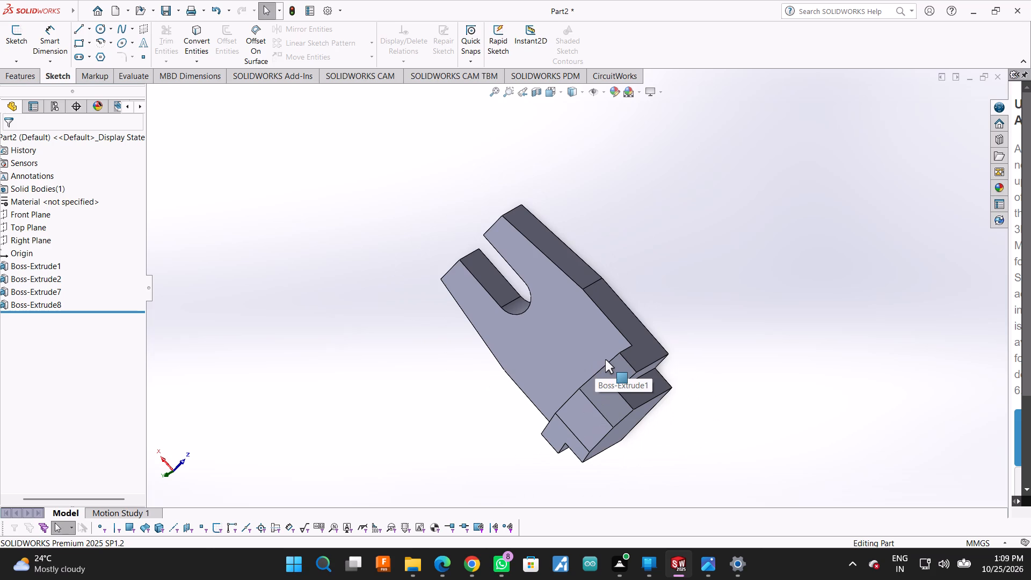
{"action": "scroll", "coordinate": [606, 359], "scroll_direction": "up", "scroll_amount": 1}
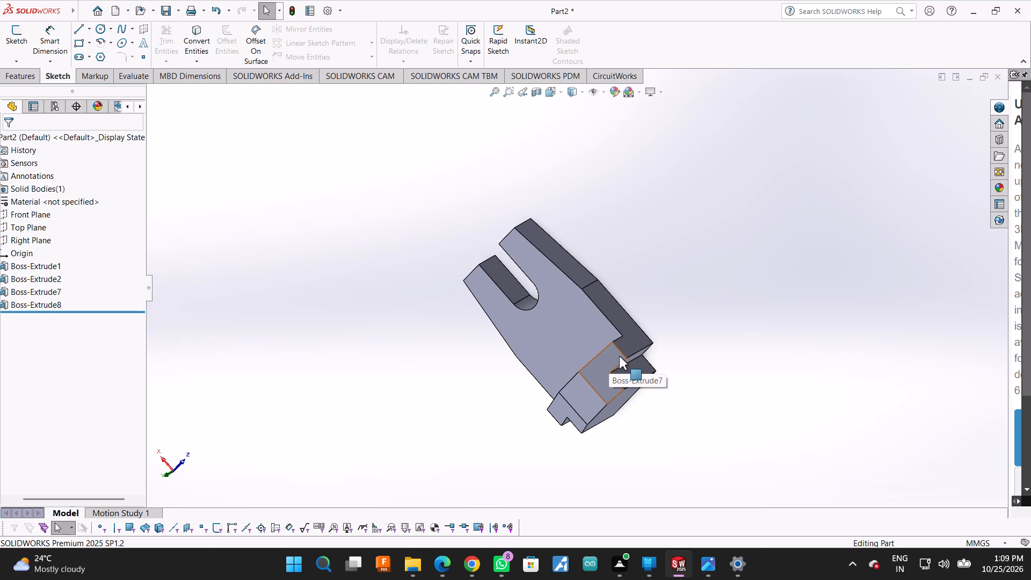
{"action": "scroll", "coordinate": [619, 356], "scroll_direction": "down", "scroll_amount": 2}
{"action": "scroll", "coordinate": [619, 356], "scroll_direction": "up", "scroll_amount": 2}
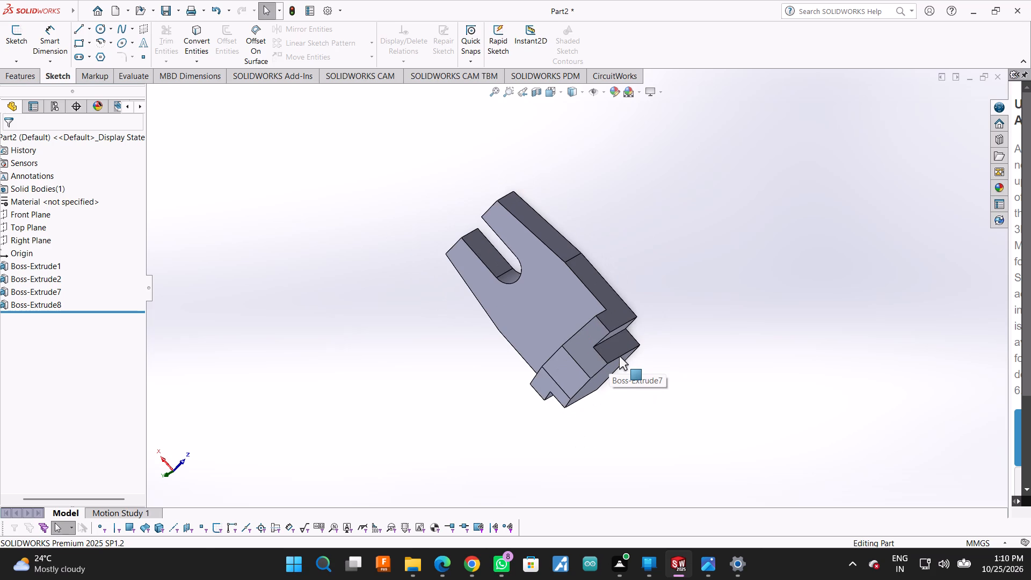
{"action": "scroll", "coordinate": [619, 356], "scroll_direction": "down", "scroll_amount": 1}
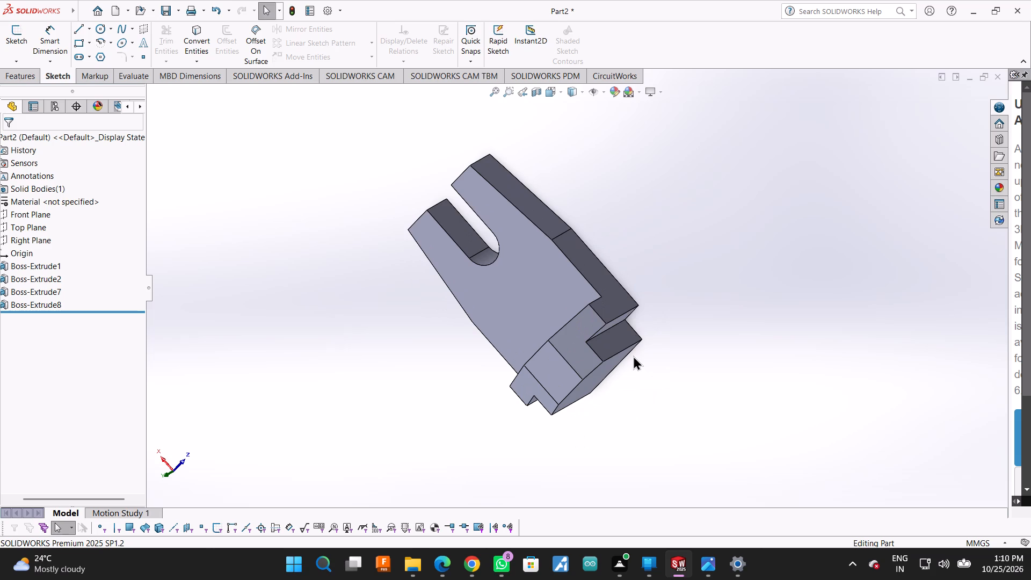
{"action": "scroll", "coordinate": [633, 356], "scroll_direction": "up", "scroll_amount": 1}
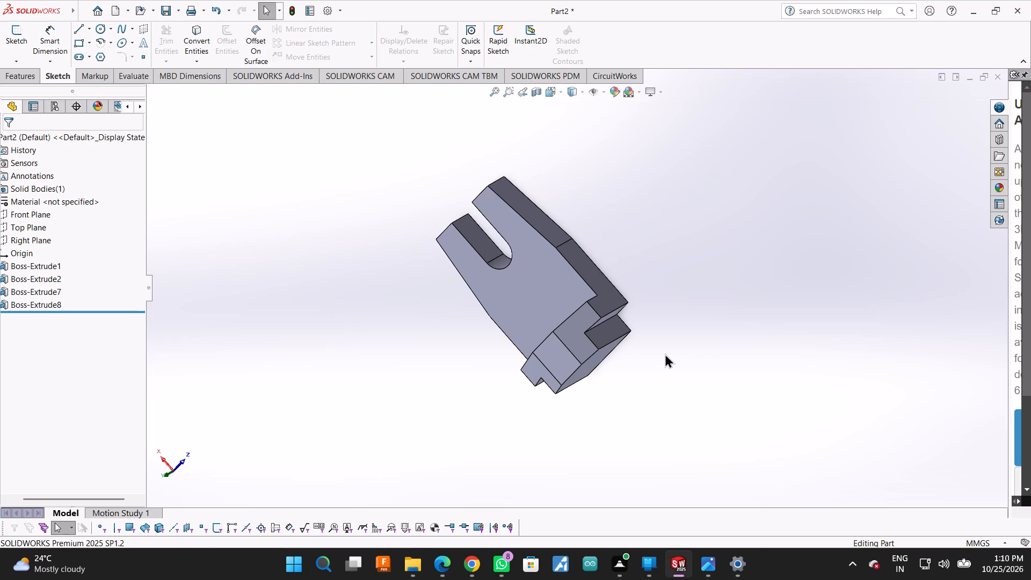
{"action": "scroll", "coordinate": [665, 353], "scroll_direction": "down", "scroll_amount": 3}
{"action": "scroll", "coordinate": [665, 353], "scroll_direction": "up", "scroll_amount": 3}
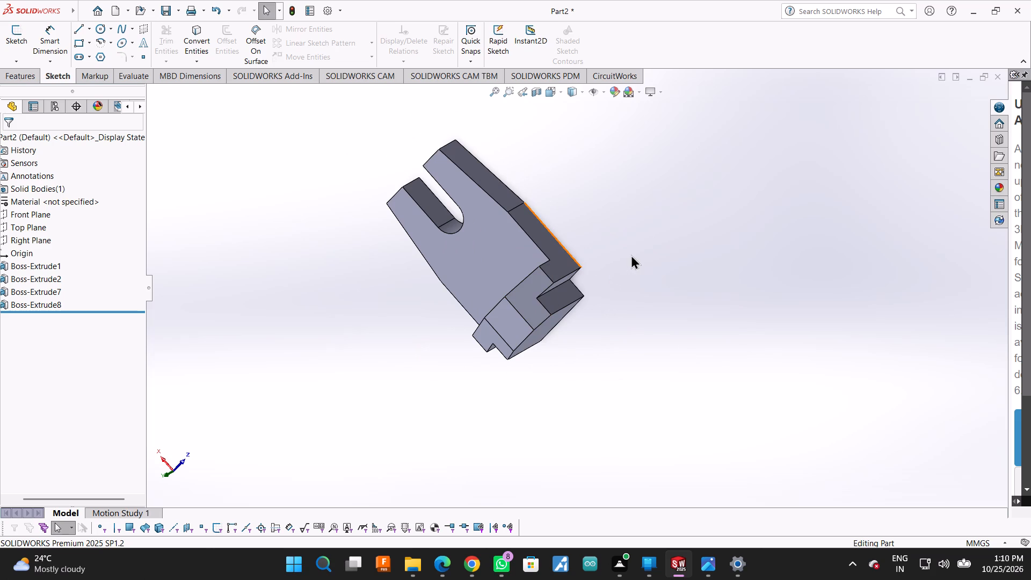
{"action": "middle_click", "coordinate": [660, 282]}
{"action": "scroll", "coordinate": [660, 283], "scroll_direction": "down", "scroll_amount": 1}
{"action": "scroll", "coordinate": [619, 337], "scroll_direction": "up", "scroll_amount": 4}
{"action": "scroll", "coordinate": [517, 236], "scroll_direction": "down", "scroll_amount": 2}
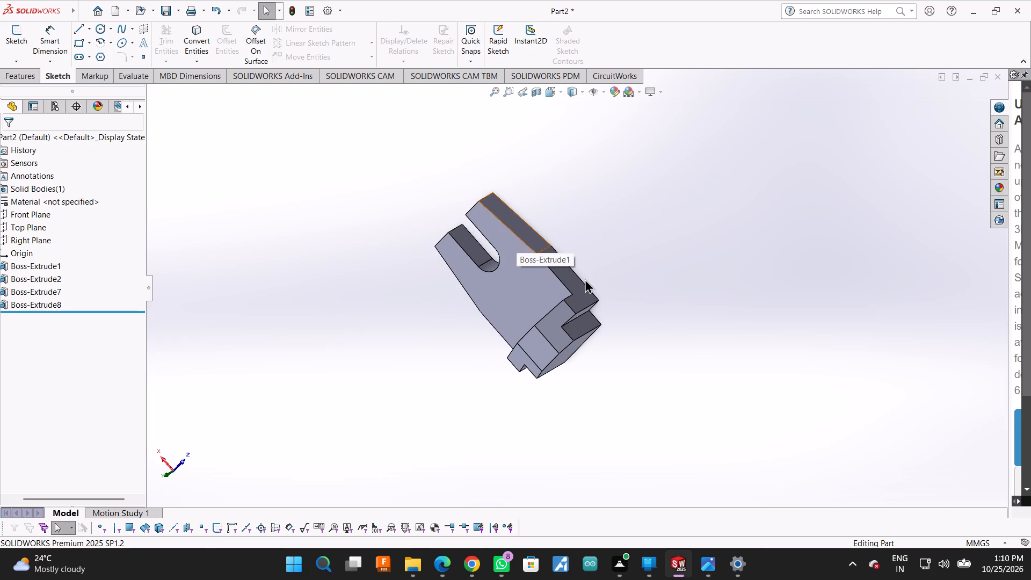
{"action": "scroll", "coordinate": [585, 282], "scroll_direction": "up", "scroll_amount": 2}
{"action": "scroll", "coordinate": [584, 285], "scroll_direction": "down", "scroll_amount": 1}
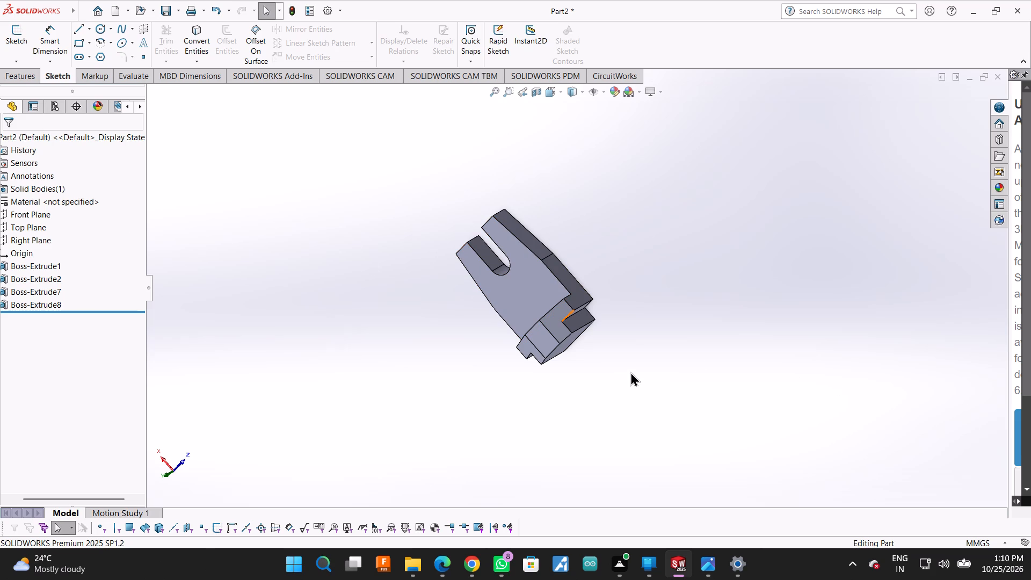
Set the part to the isometric view and examine the notched, chamfered rear block up close.
{"action": "key", "text": "space"}
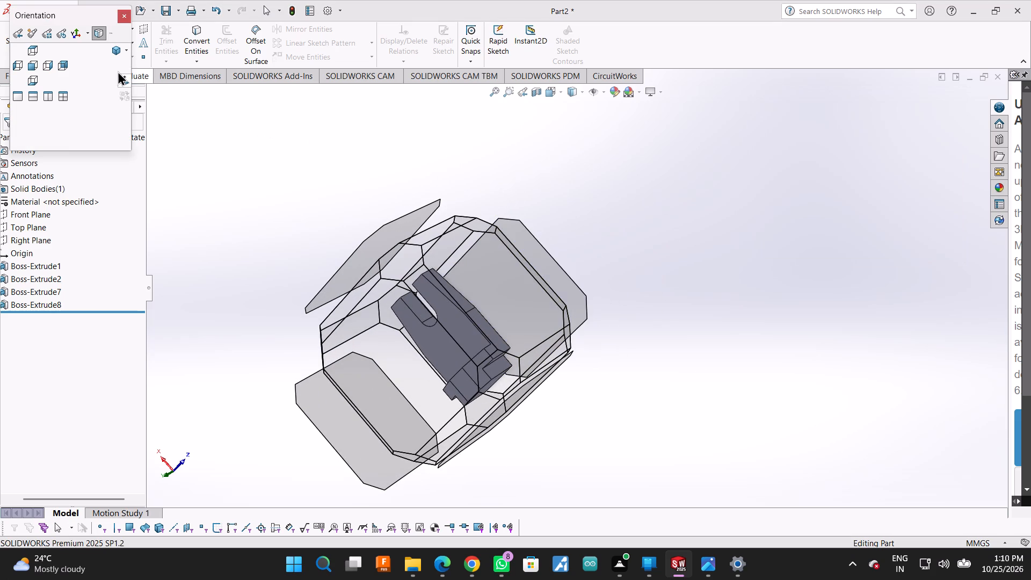
{"action": "left_click", "coordinate": [114, 55]}
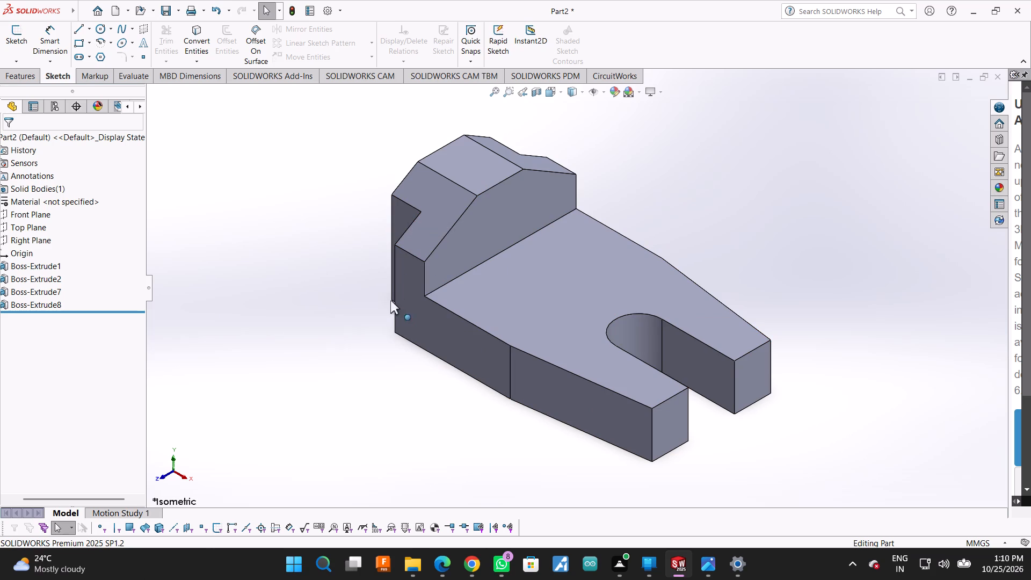
{"action": "middle_click", "coordinate": [351, 316]}
{"action": "scroll", "coordinate": [373, 258], "scroll_direction": "down", "scroll_amount": 2}
{"action": "scroll", "coordinate": [413, 240], "scroll_direction": "down", "scroll_amount": 3}
{"action": "scroll", "coordinate": [415, 242], "scroll_direction": "up", "scroll_amount": 2}
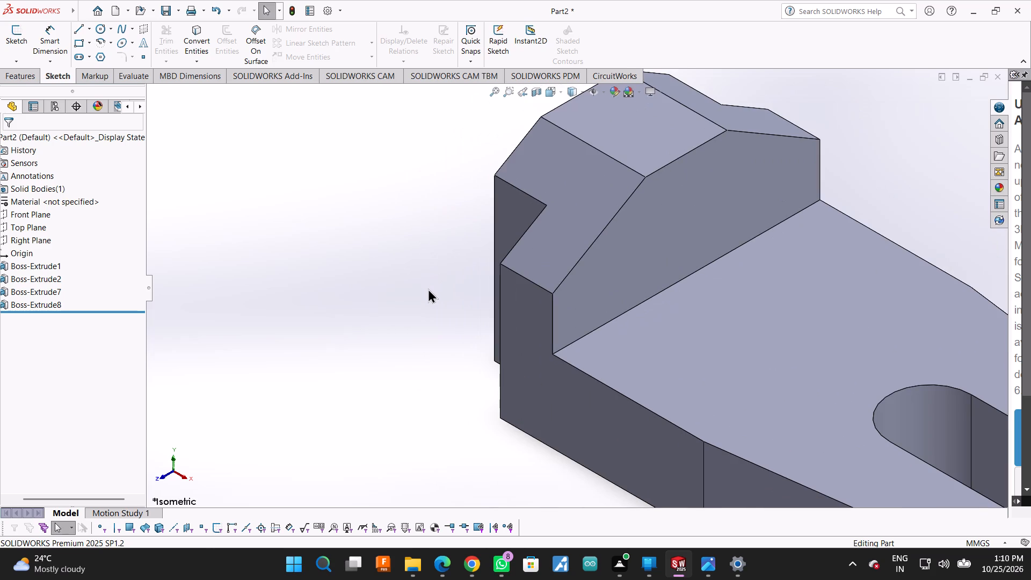
Examine the notched rear block from behind and the side, including its chamfered faces and the notch steps.
{"action": "scroll", "coordinate": [428, 289], "scroll_direction": "up", "scroll_amount": 2}
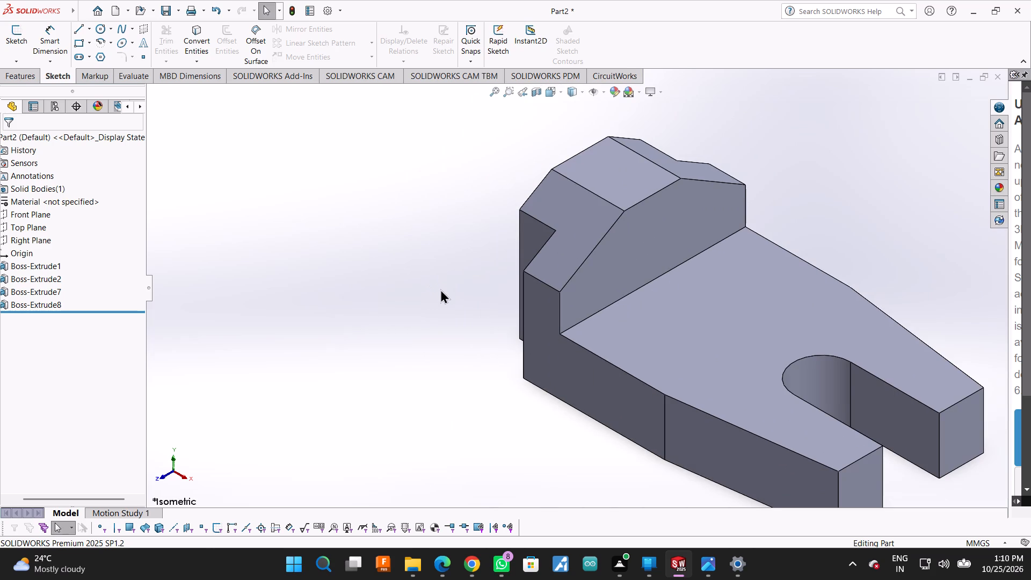
{"action": "scroll", "coordinate": [442, 294], "scroll_direction": "up", "scroll_amount": 1}
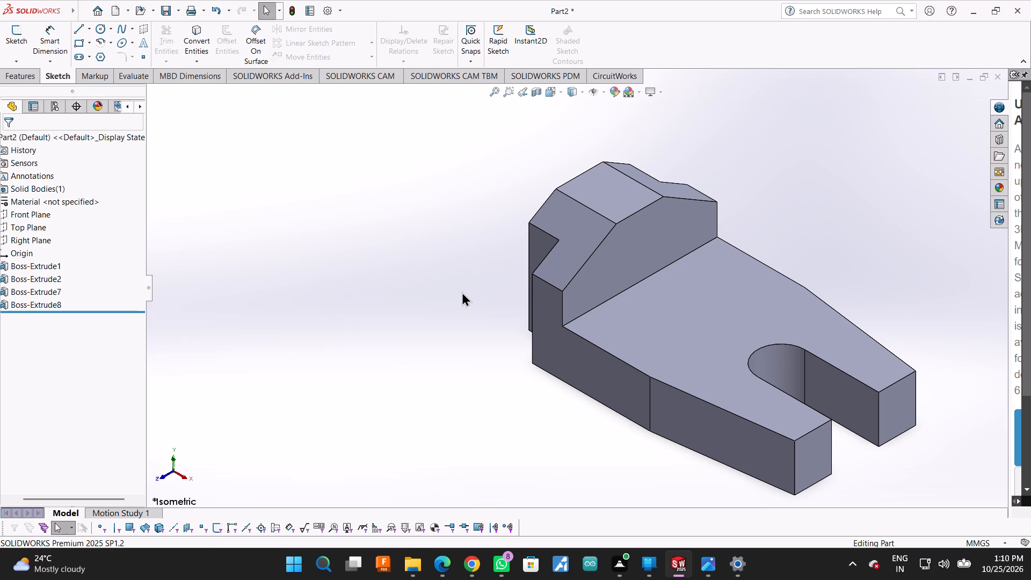
{"action": "middle_click_drag", "start_coordinate": [467, 281], "coordinate": [478, 308]}
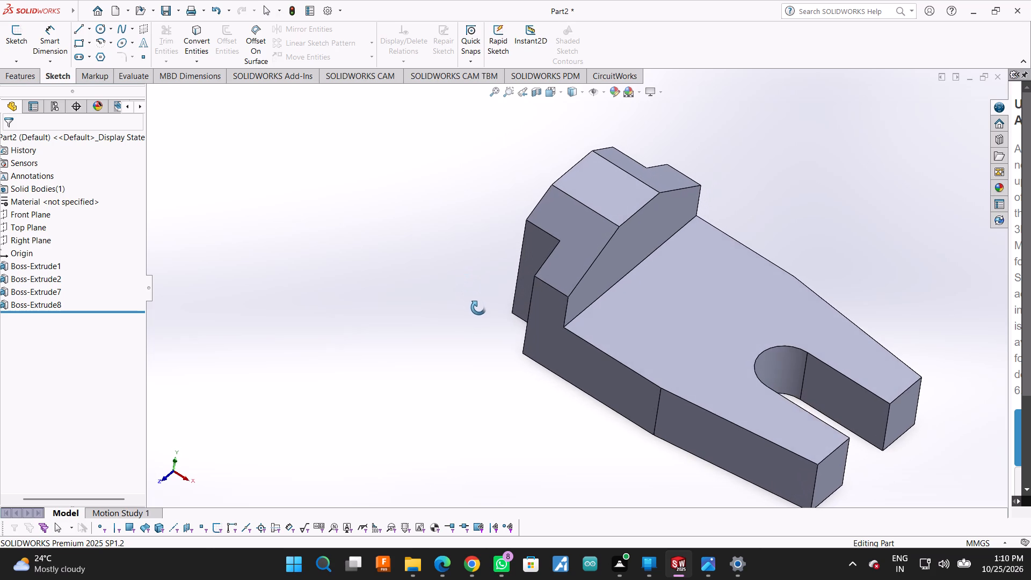
{"action": "middle_click_drag", "start_coordinate": [478, 308], "coordinate": [543, 322]}
{"action": "scroll", "coordinate": [575, 284], "scroll_direction": "down", "scroll_amount": 2}
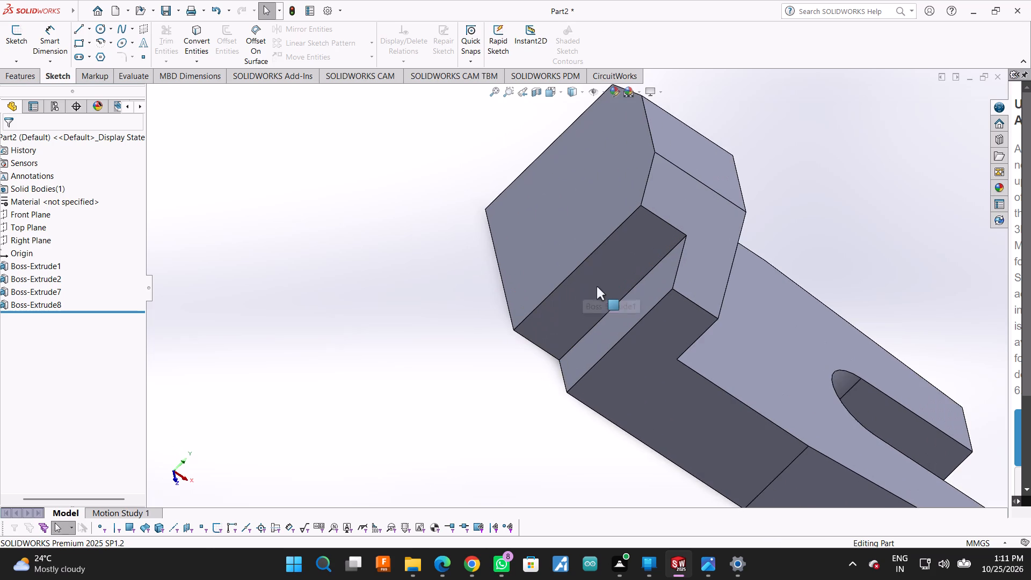
{"action": "scroll", "coordinate": [613, 295], "scroll_direction": "down", "scroll_amount": 2}
{"action": "scroll", "coordinate": [556, 269], "scroll_direction": "up", "scroll_amount": 3}
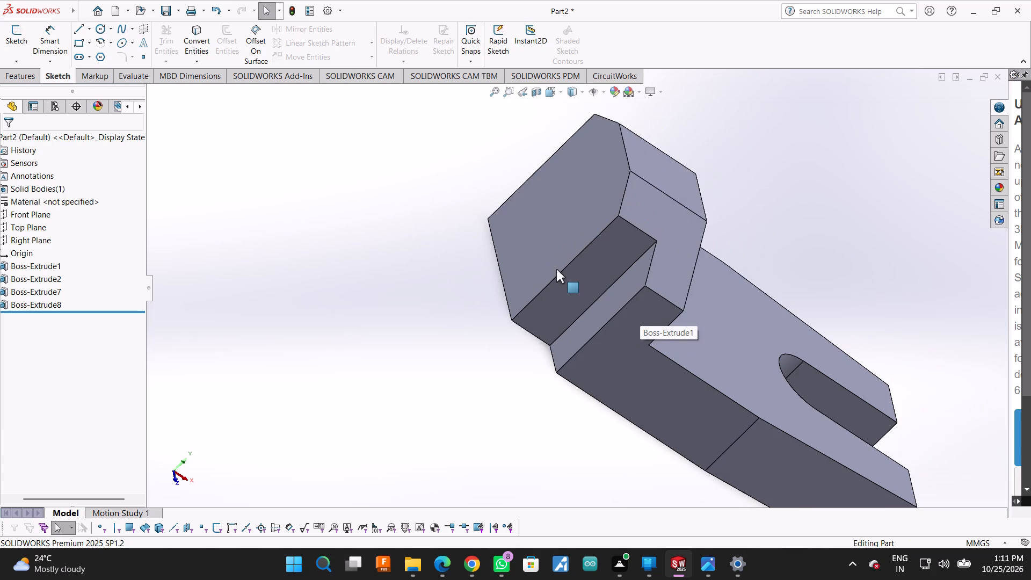
{"action": "scroll", "coordinate": [409, 264], "scroll_direction": "up", "scroll_amount": 3}
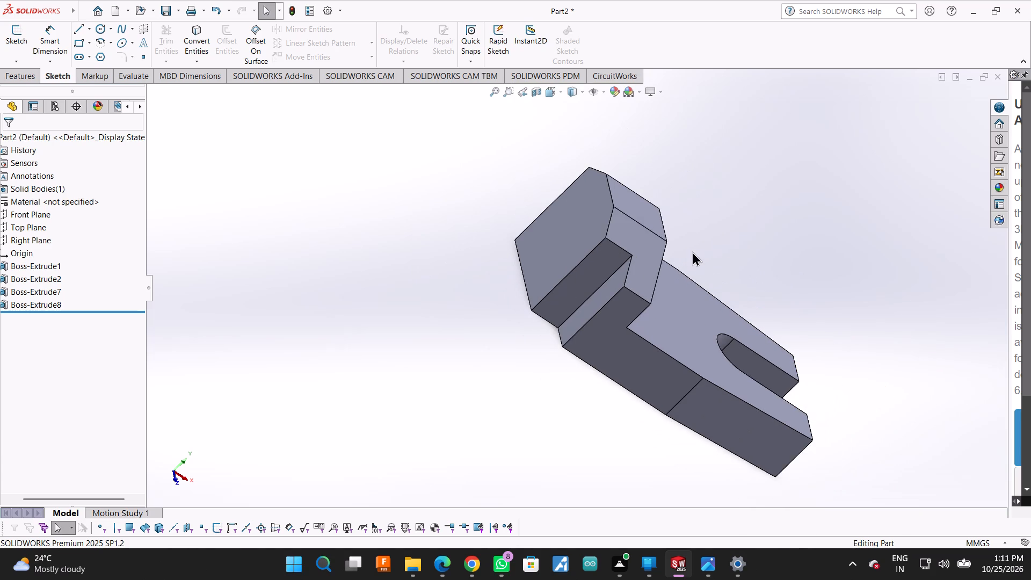
{"action": "scroll", "coordinate": [504, 294], "scroll_direction": "up", "scroll_amount": 2}
{"action": "scroll", "coordinate": [805, 315], "scroll_direction": "up", "scroll_amount": 1}
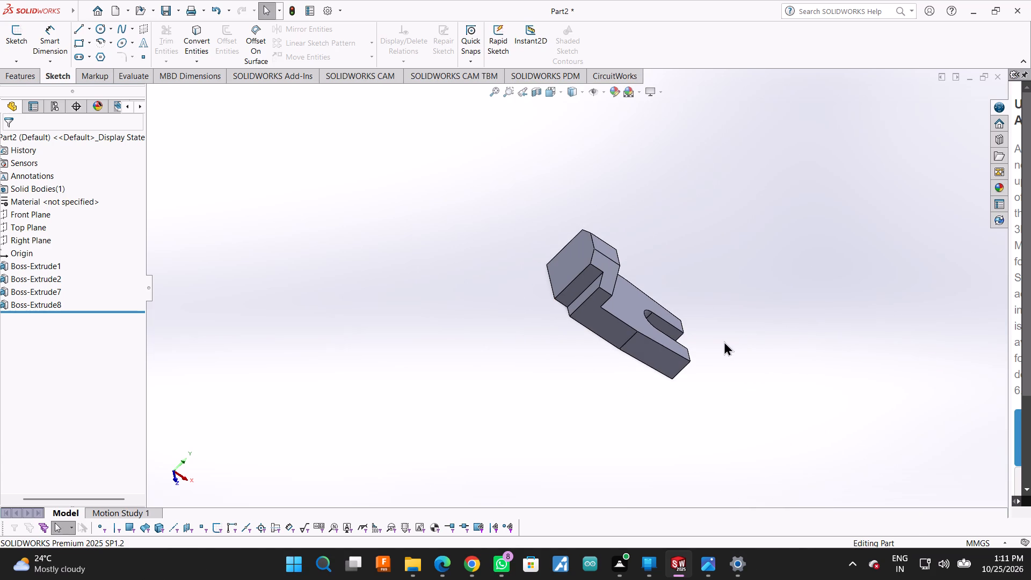
{"action": "scroll", "coordinate": [709, 336], "scroll_direction": "down", "scroll_amount": 2}
{"action": "scroll", "coordinate": [530, 186], "scroll_direction": "down", "scroll_amount": 4}
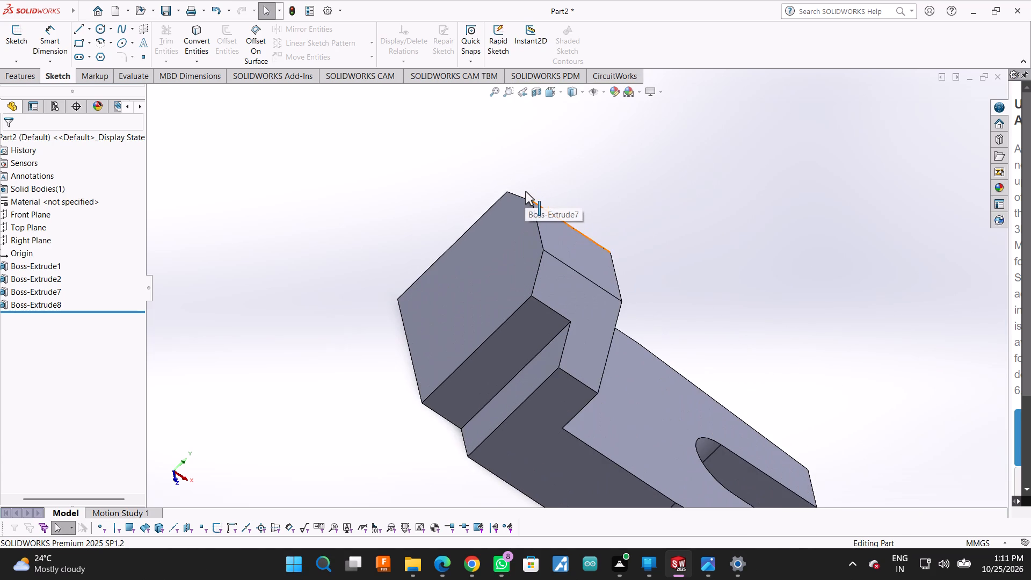
{"action": "scroll", "coordinate": [525, 191], "scroll_direction": "down", "scroll_amount": 1}
{"action": "scroll", "coordinate": [590, 310], "scroll_direction": "up", "scroll_amount": 2}
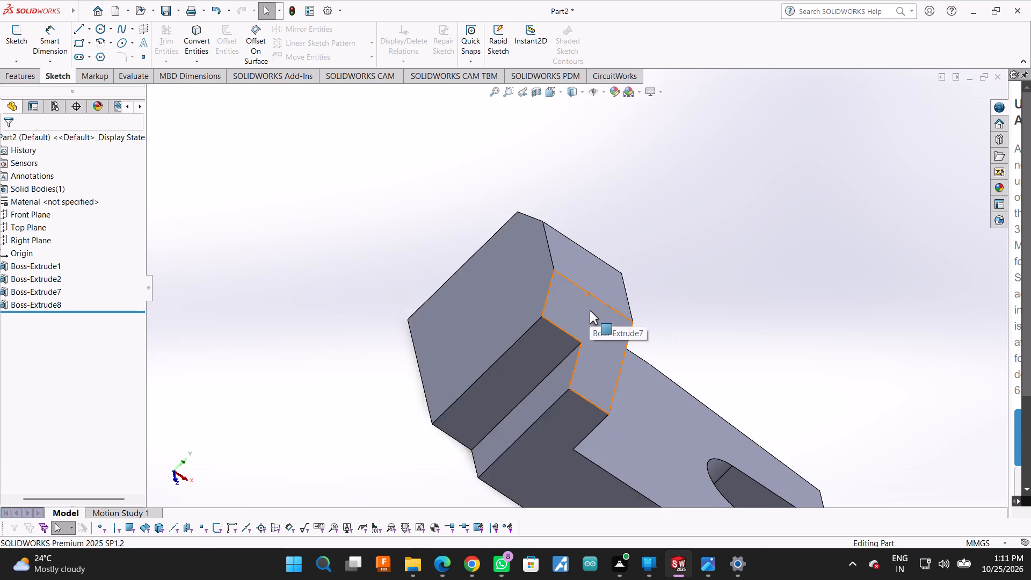
{"action": "scroll", "coordinate": [590, 310], "scroll_direction": "up", "scroll_amount": 1}
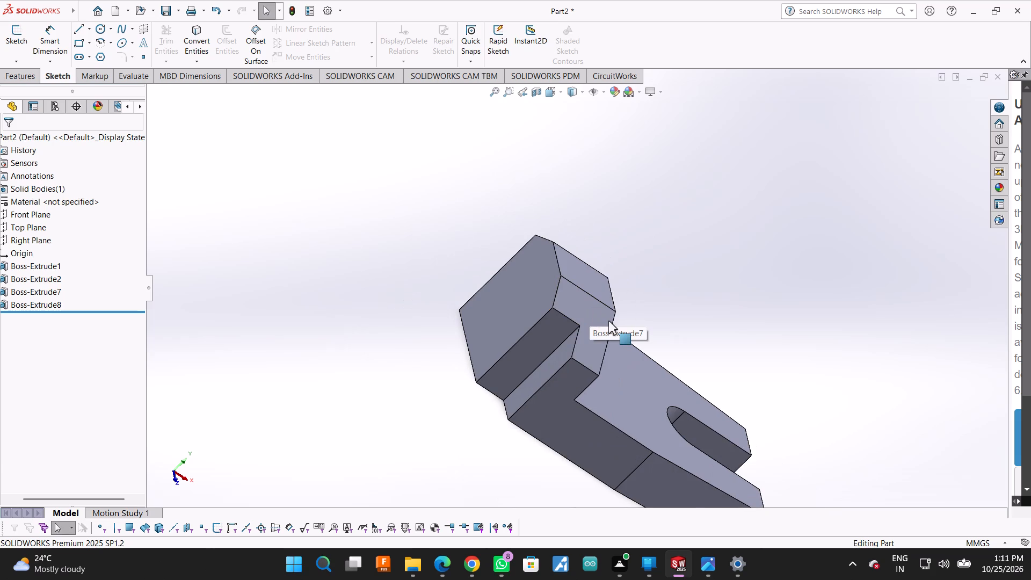
{"action": "scroll", "coordinate": [608, 321], "scroll_direction": "up", "scroll_amount": 1}
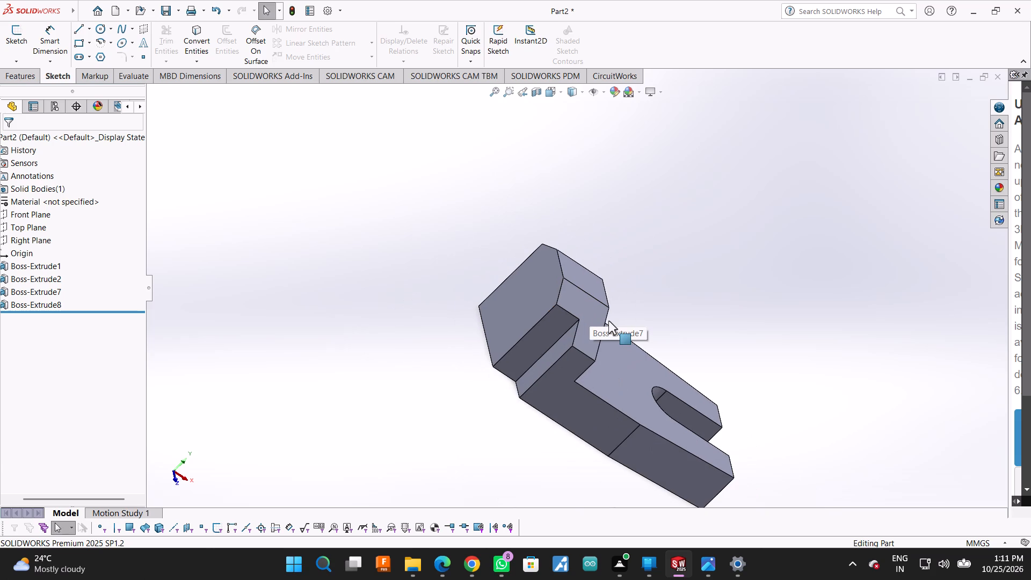
{"action": "scroll", "coordinate": [608, 408], "scroll_direction": "up", "scroll_amount": 1}
{"action": "scroll", "coordinate": [584, 333], "scroll_direction": "down", "scroll_amount": 1}
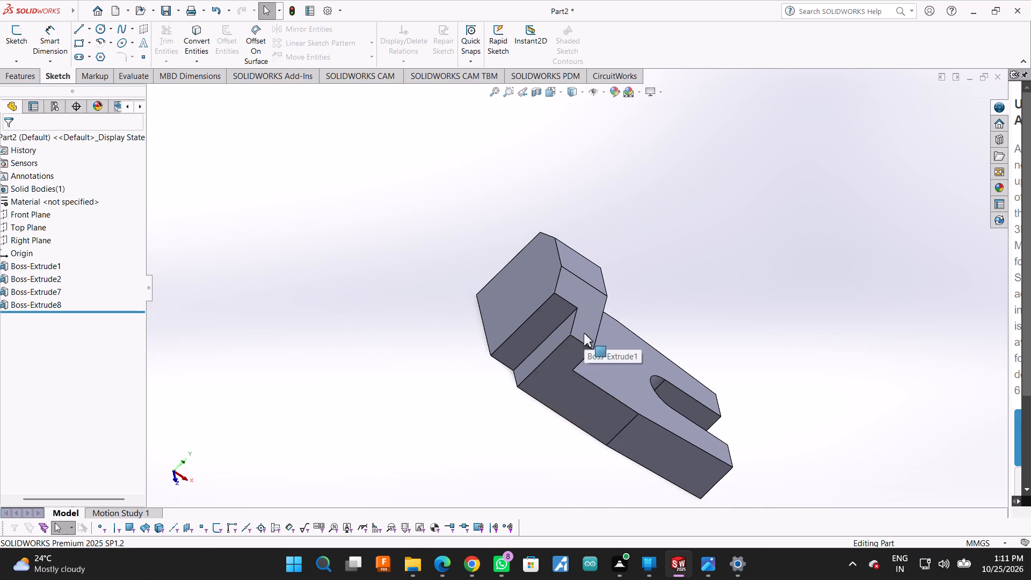
{"action": "scroll", "coordinate": [576, 333], "scroll_direction": "down", "scroll_amount": 1}
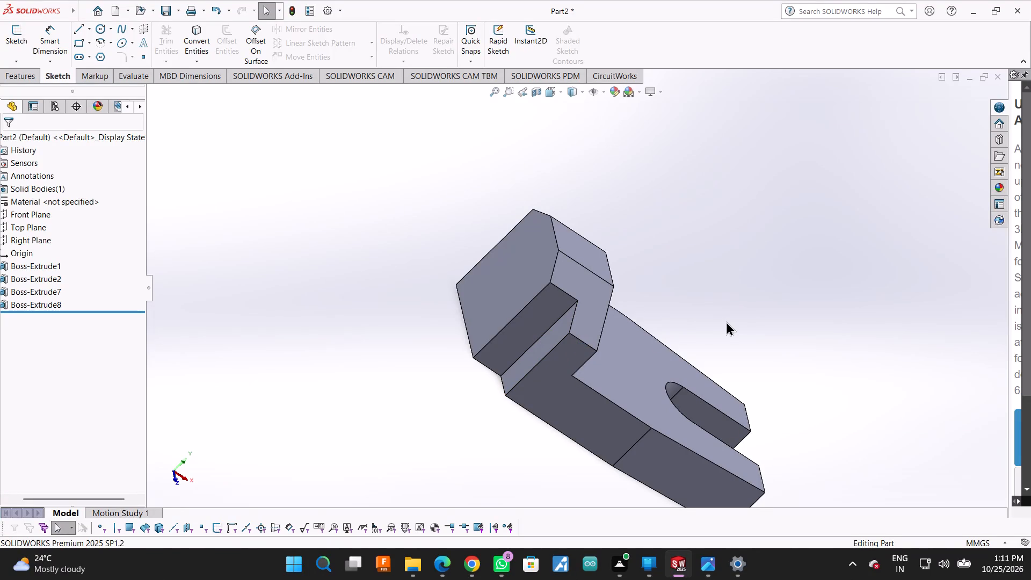
{"action": "scroll", "coordinate": [701, 336], "scroll_direction": "up", "scroll_amount": 1}
Examine the whole part from above, from the rear and from its underside, including the tapered plate and slot.
{"action": "middle_click_drag", "start_coordinate": [699, 339], "coordinate": [656, 369]}
{"action": "scroll", "coordinate": [699, 339], "scroll_direction": "up", "scroll_amount": 1}
{"action": "scroll", "coordinate": [499, 343], "scroll_direction": "down", "scroll_amount": 6}
{"action": "scroll", "coordinate": [529, 340], "scroll_direction": "up", "scroll_amount": 2}
{"action": "scroll", "coordinate": [832, 160], "scroll_direction": "up", "scroll_amount": 1}
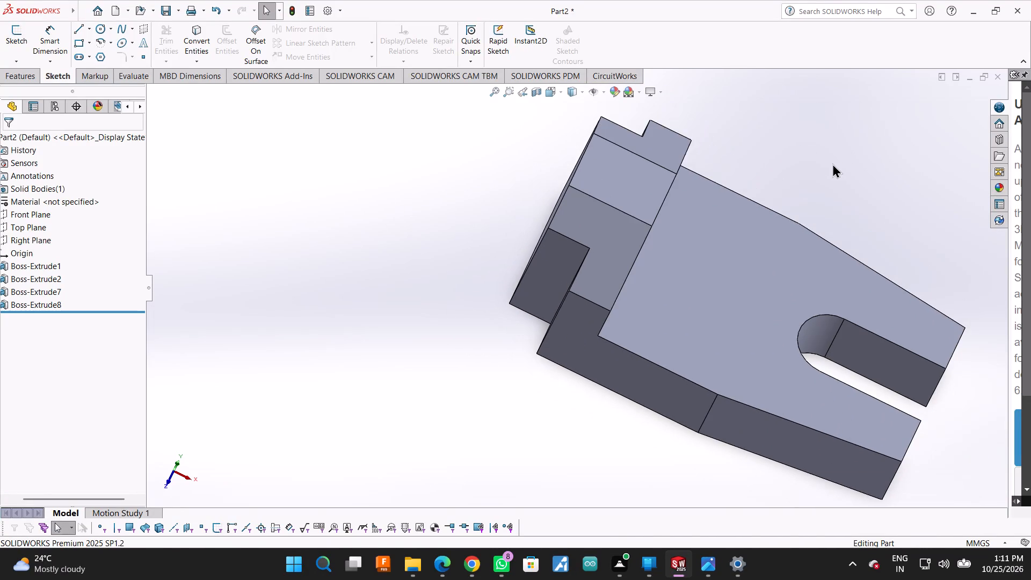
{"action": "scroll", "coordinate": [832, 163], "scroll_direction": "up", "scroll_amount": 1}
{"action": "middle_click_drag", "start_coordinate": [834, 166], "coordinate": [800, 465]}
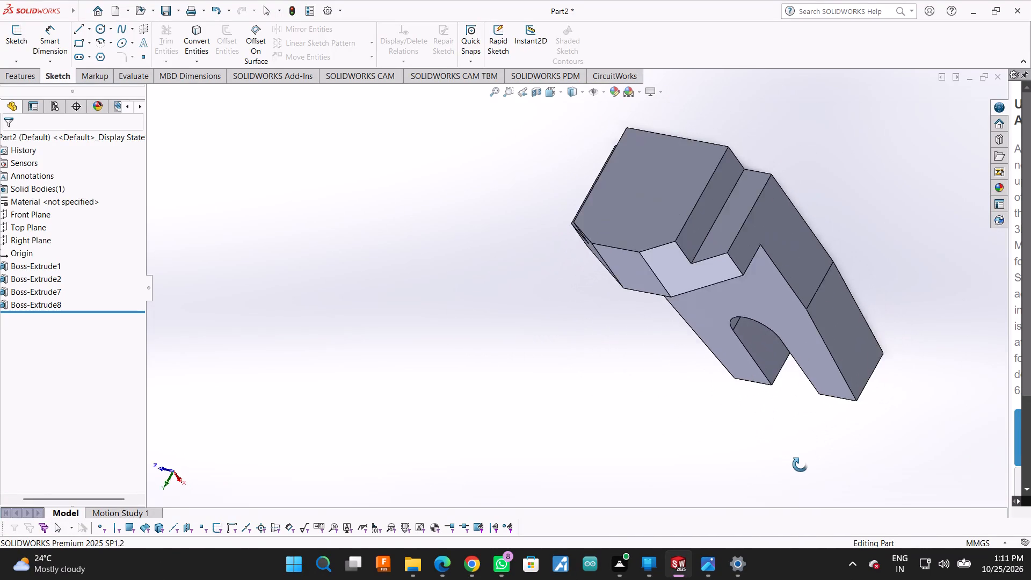
{"action": "middle_click_drag", "start_coordinate": [800, 465], "coordinate": [804, 473]}
{"action": "scroll", "coordinate": [888, 116], "scroll_direction": "up", "scroll_amount": 1}
{"action": "middle_click_drag", "start_coordinate": [888, 116], "coordinate": [881, 130]}
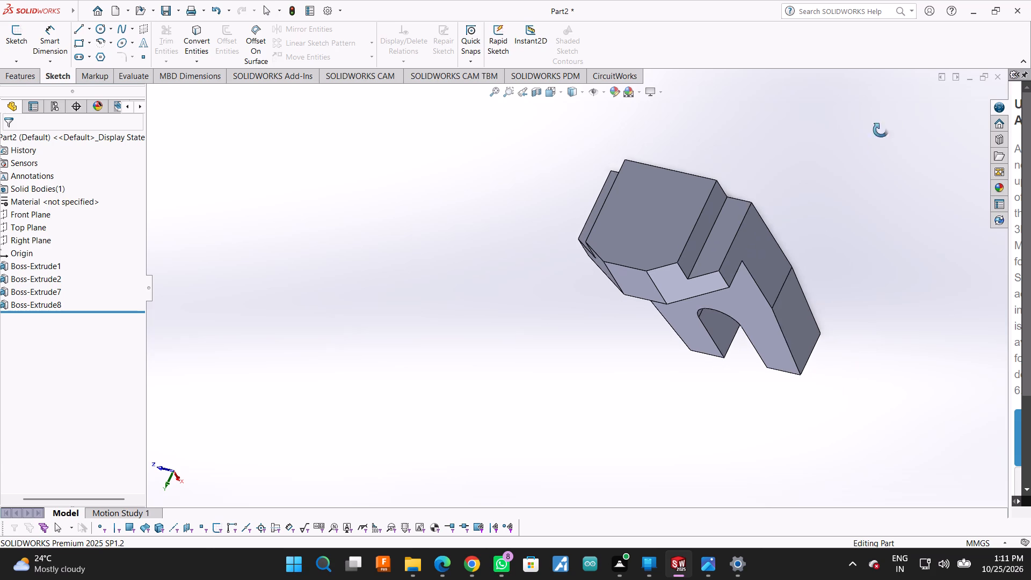
{"action": "middle_click_drag", "start_coordinate": [881, 130], "coordinate": [807, 225]}
{"action": "scroll", "coordinate": [774, 181], "scroll_direction": "down", "scroll_amount": 2}
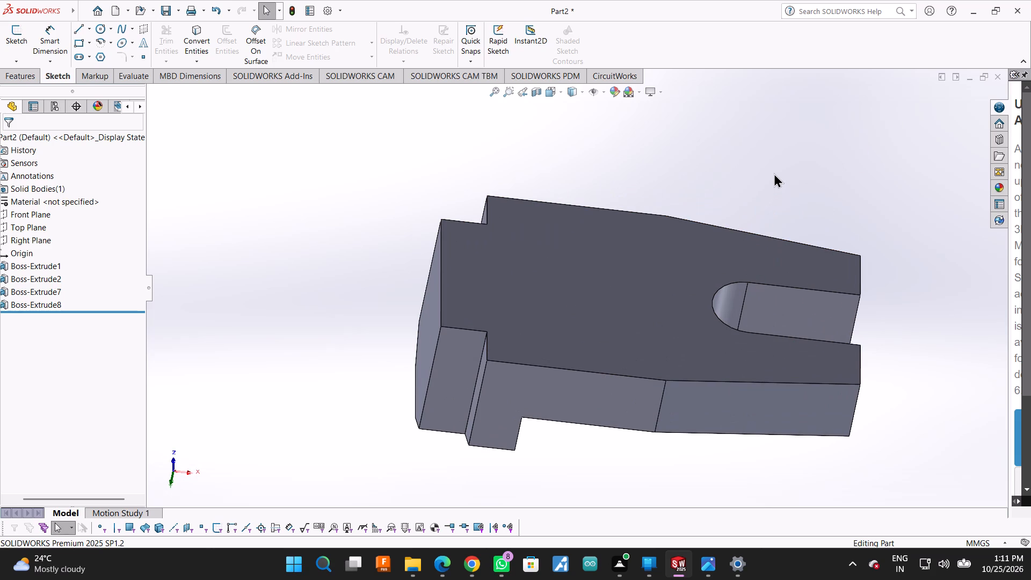
{"action": "scroll", "coordinate": [752, 229], "scroll_direction": "up", "scroll_amount": 3}
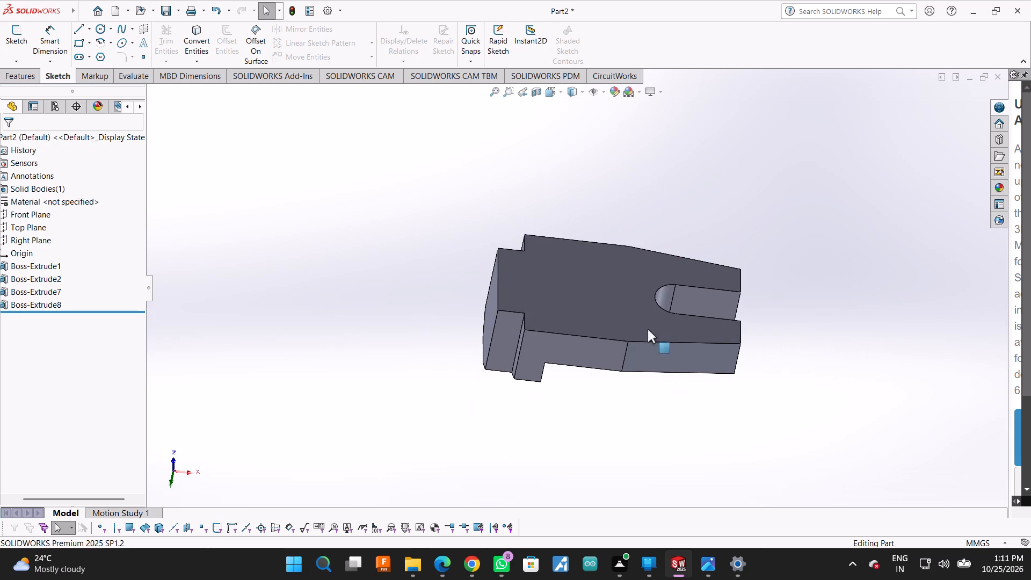
{"action": "scroll", "coordinate": [702, 178], "scroll_direction": "up", "scroll_amount": 1}
{"action": "scroll", "coordinate": [605, 281], "scroll_direction": "up", "scroll_amount": 1}
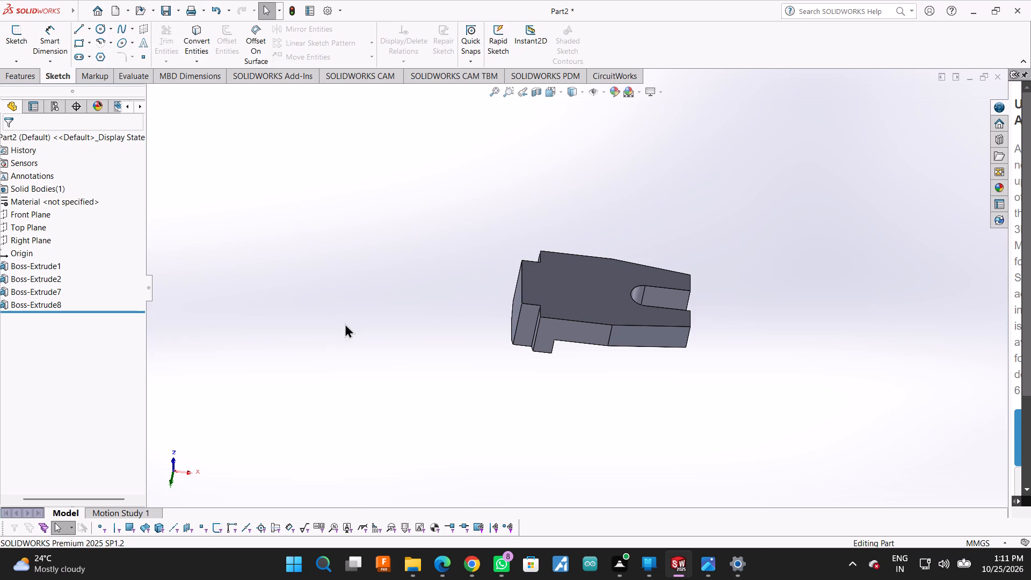
Set the part to the isometric view and collapse the partly open 3DEXPERIENCE Marketplace pane beside the model.
{"action": "key", "text": "space"}
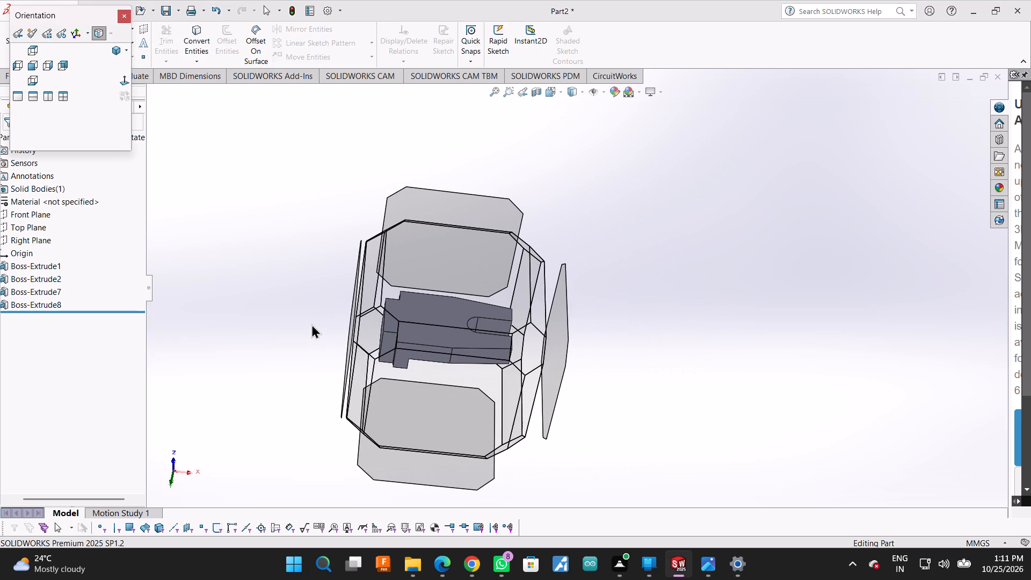
{"action": "left_click", "coordinate": [110, 49]}
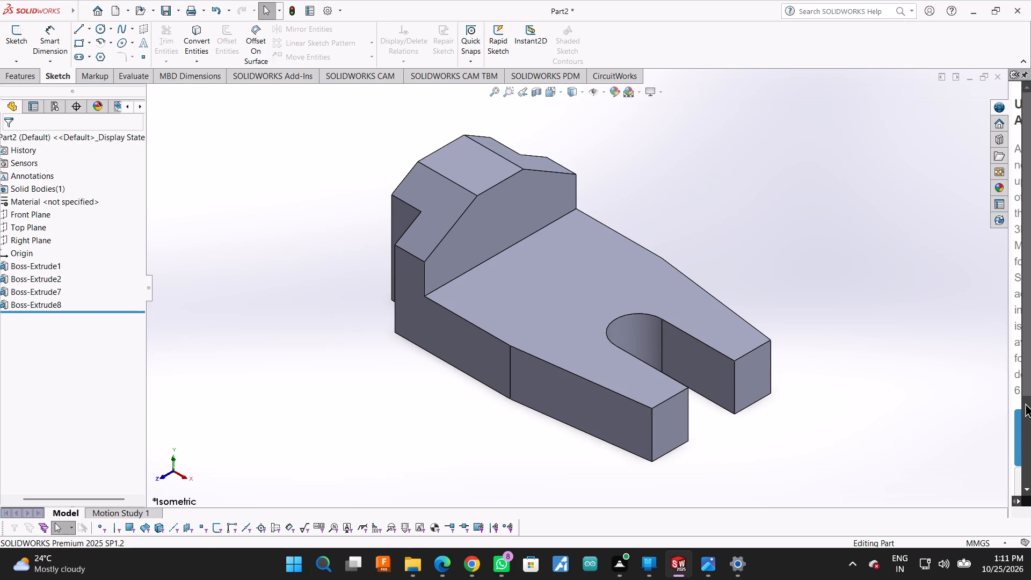
{"action": "left_click_drag", "start_coordinate": [1010, 383], "coordinate": [1030, 390]}
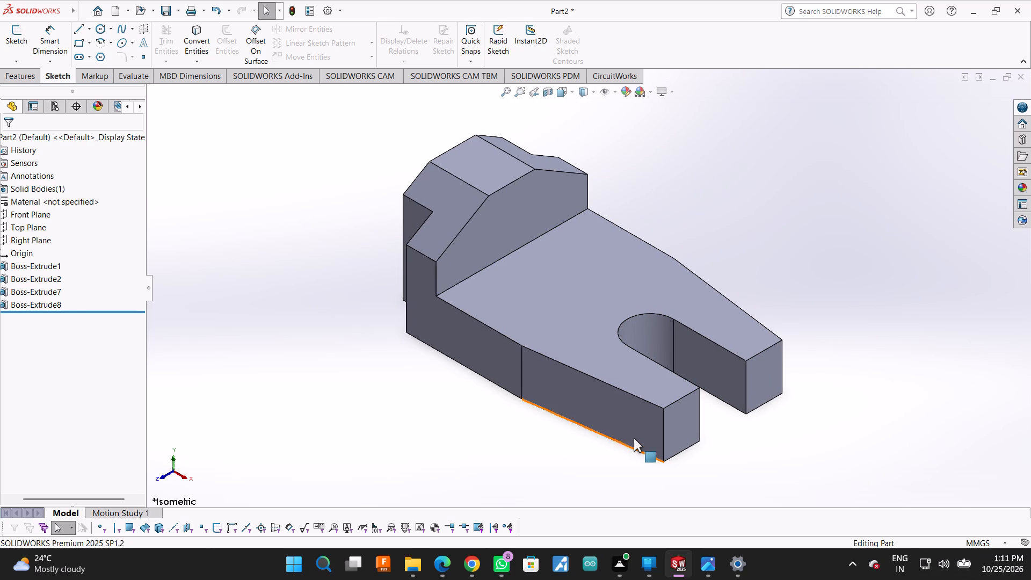
Save the part in the SYMBIOSIS folder as Slotted_Mounting_Bracket, copying that name from the ChatGPT conversation in Chrome.
{"action": "key", "text": "ctrl+s"}
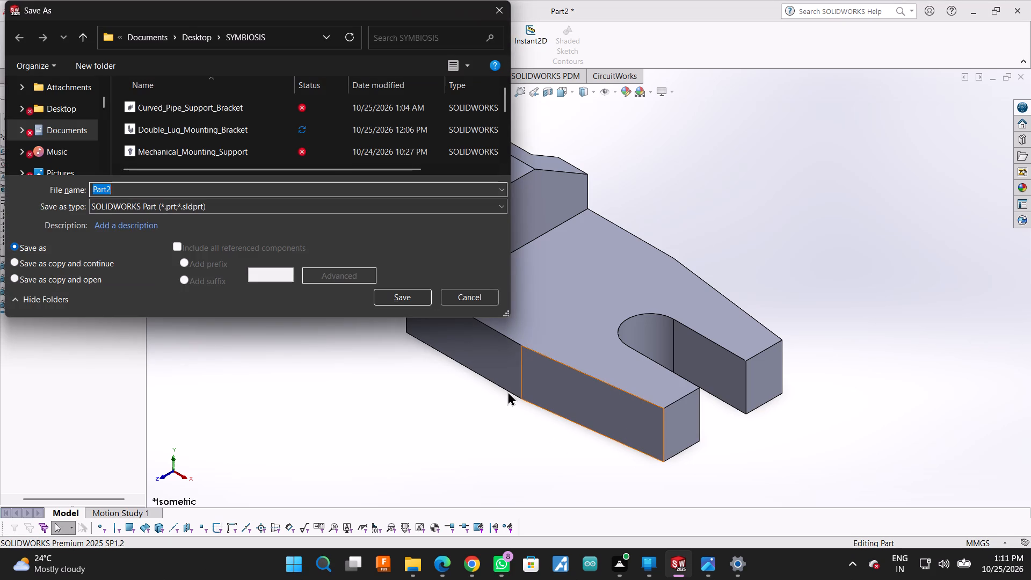
{"action": "key", "text": "ctrl+v"}
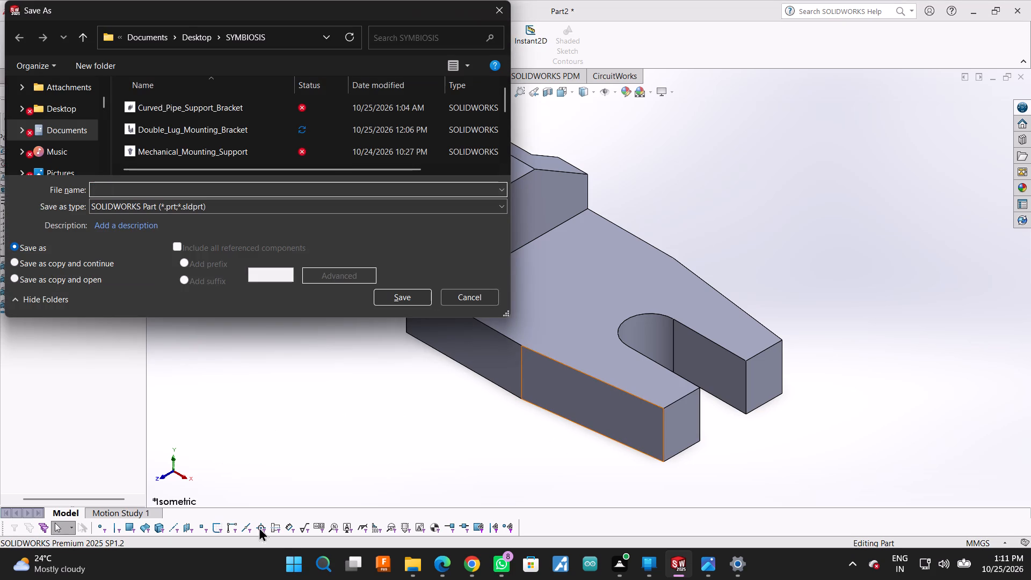
{"action": "left_click", "coordinate": [464, 570]}
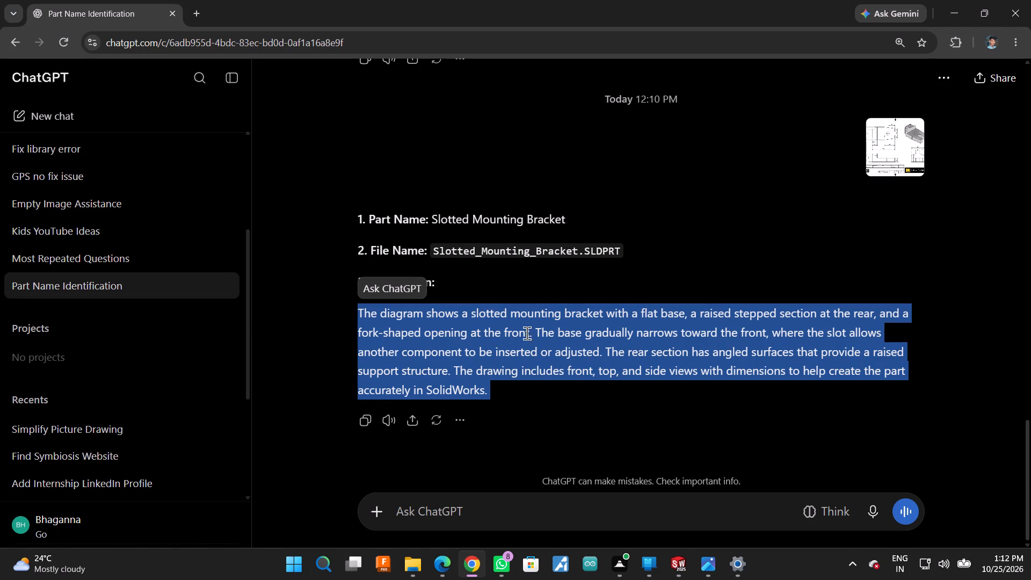
{"action": "left_click", "coordinate": [546, 314]}
{"action": "left_click_drag", "start_coordinate": [432, 246], "coordinate": [572, 264]}
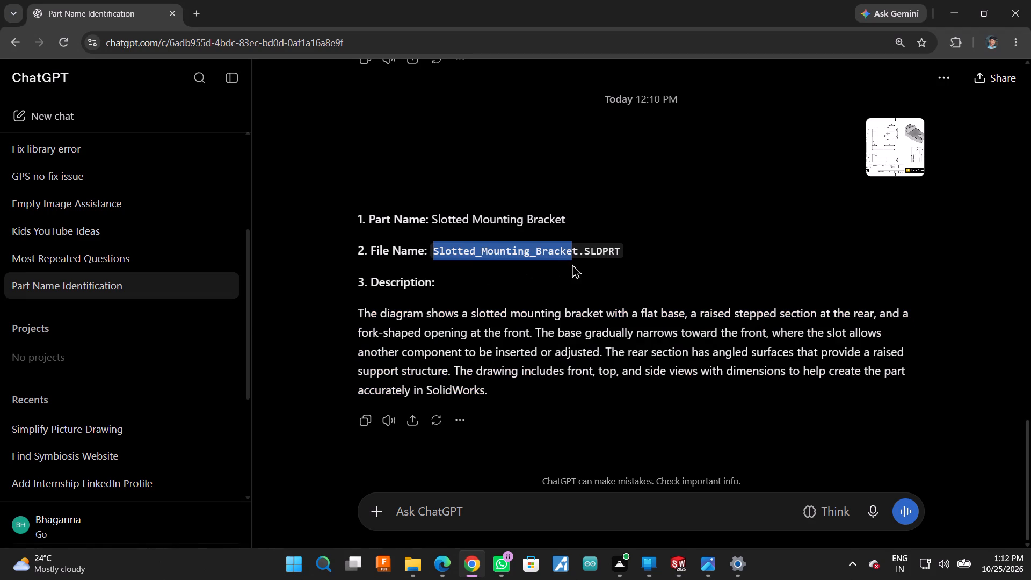
{"action": "left_click_drag", "start_coordinate": [572, 264], "coordinate": [577, 259]}
{"action": "key", "text": "ctrl+c"}
{"action": "key", "text": "alt+Tab"}
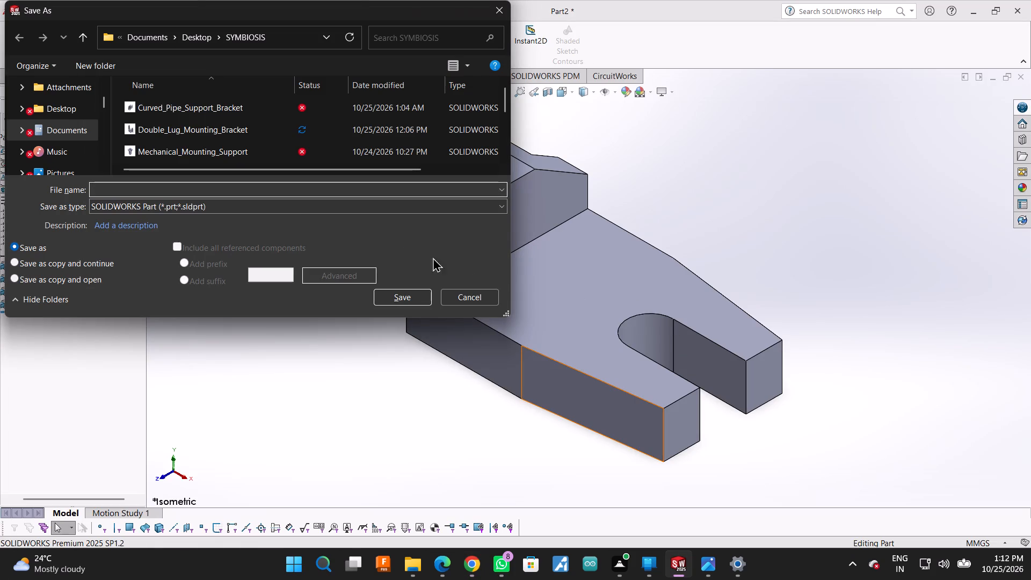
{"action": "key", "text": "ctrl+v"}
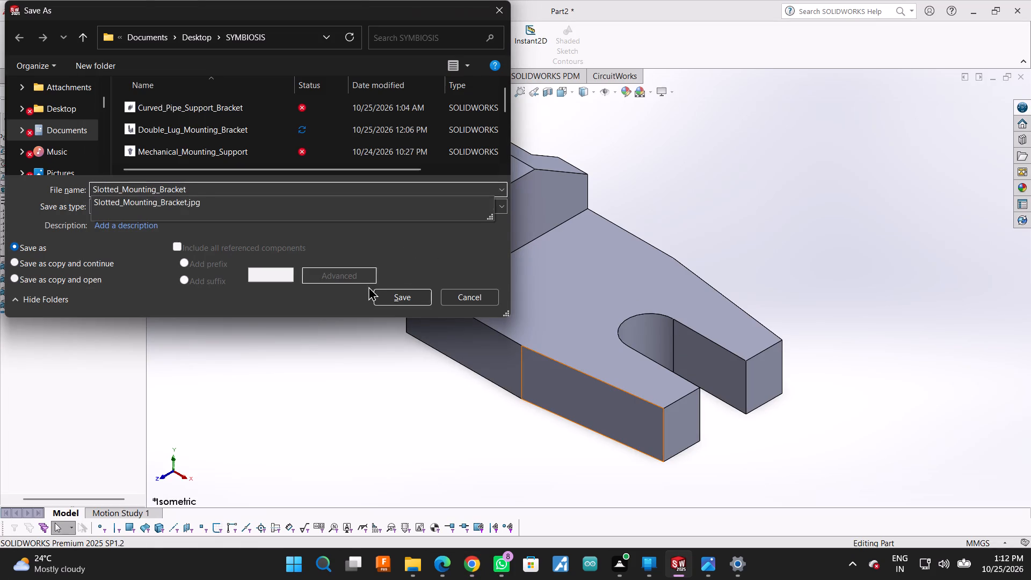
{"action": "left_click", "coordinate": [388, 298]}
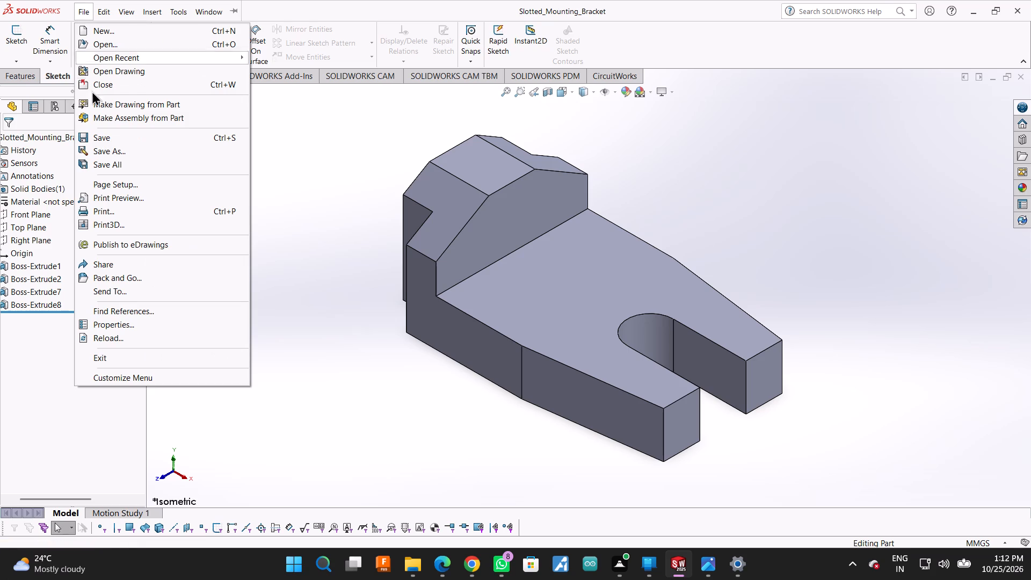
Export the part as an Adobe PDF named Slotted_Mounting_Bracket in the SYMBIOSIS folder.
{"action": "double_click", "coordinate": [116, 161]}
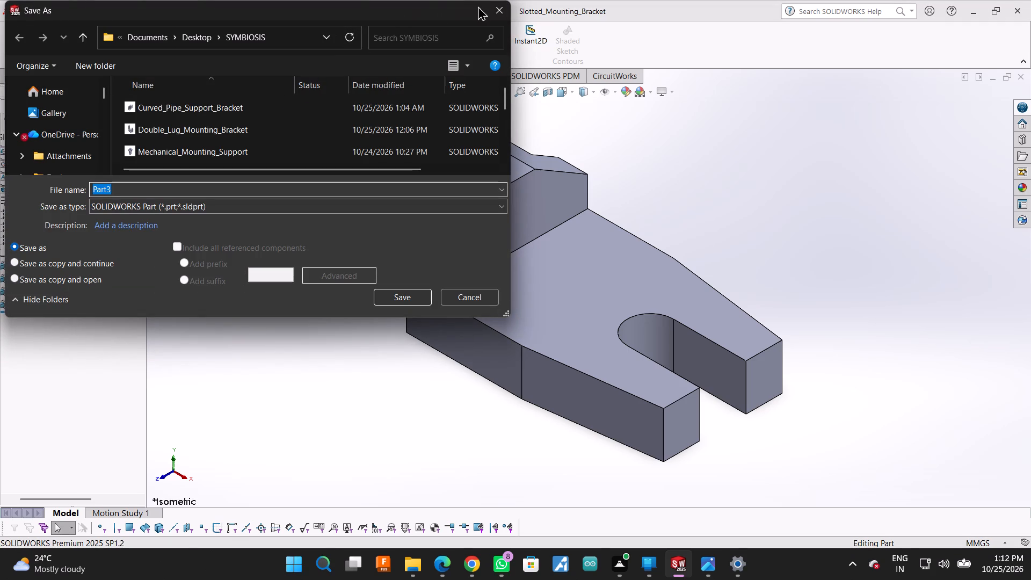
{"action": "left_click", "coordinate": [490, 6]}
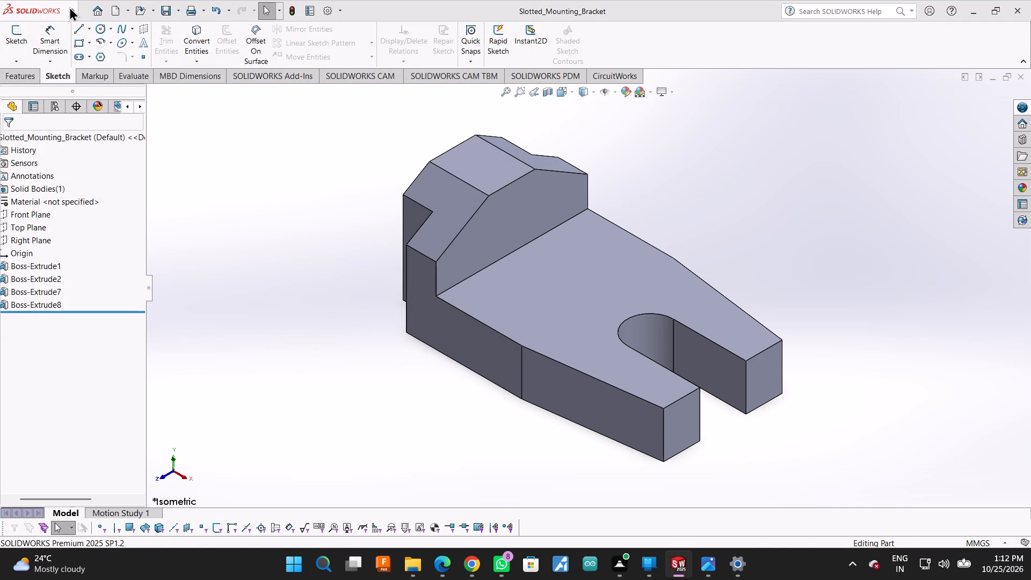
{"action": "left_click", "coordinate": [74, 8]}
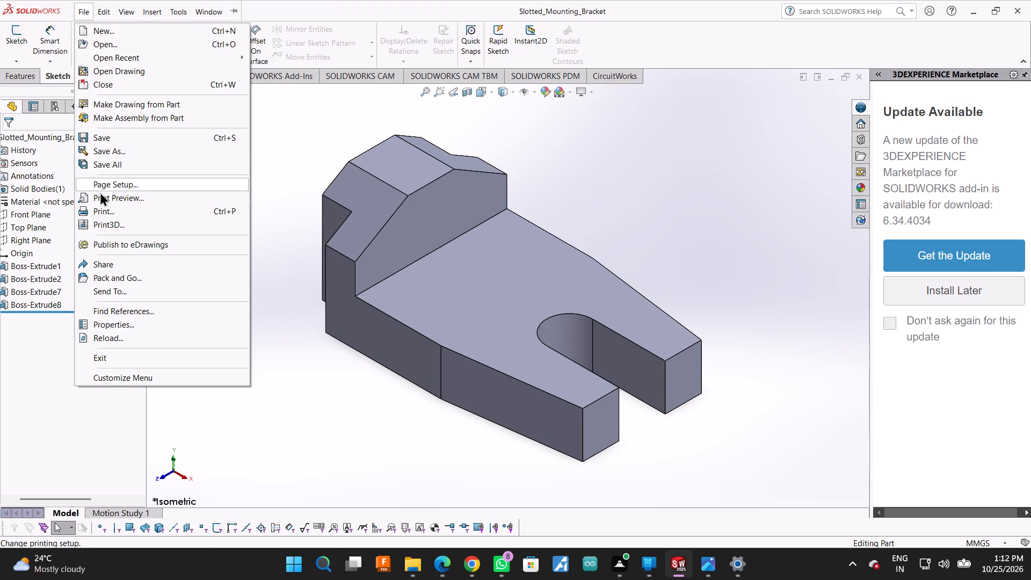
{"action": "left_click", "coordinate": [118, 149]}
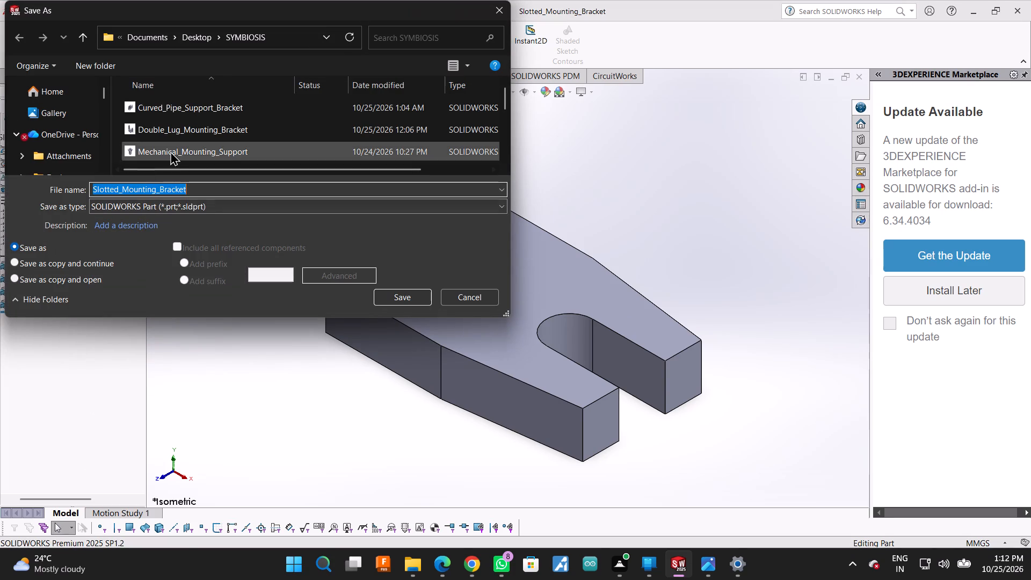
{"action": "left_click", "coordinate": [184, 203]}
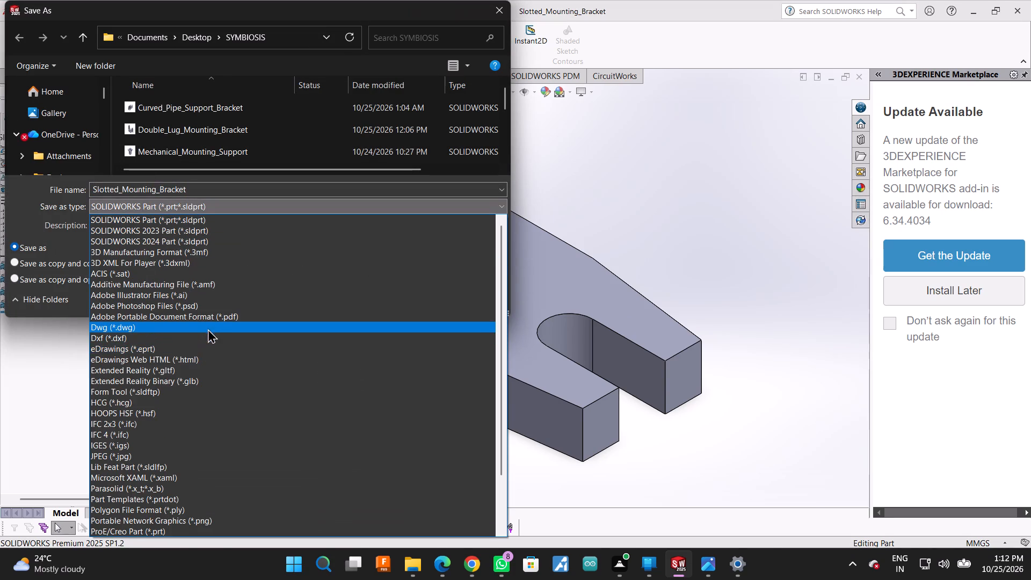
{"action": "left_click", "coordinate": [209, 319]}
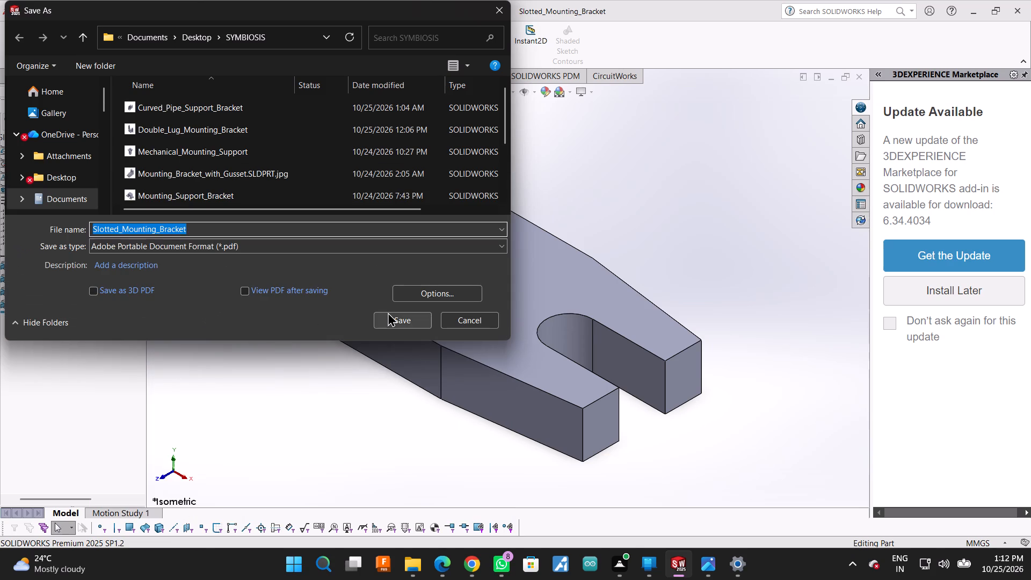
{"action": "left_click", "coordinate": [388, 312]}
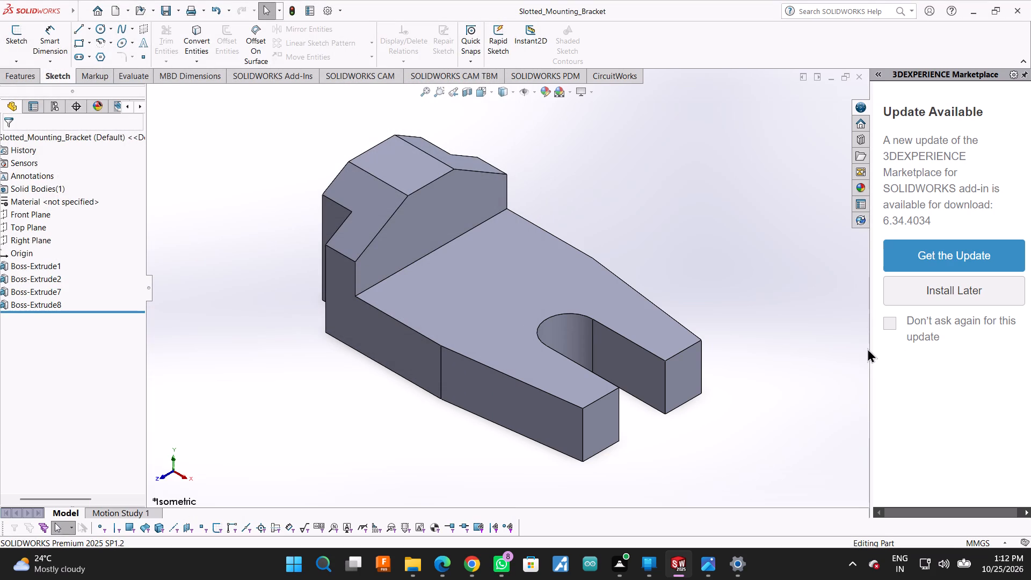
Collapse the reopened 3DEXPERIENCE Marketplace pane to give the model view the full width.
{"action": "left_click_drag", "start_coordinate": [867, 348], "coordinate": [878, 350]}
{"action": "left_click_drag", "start_coordinate": [869, 349], "coordinate": [1028, 343]}
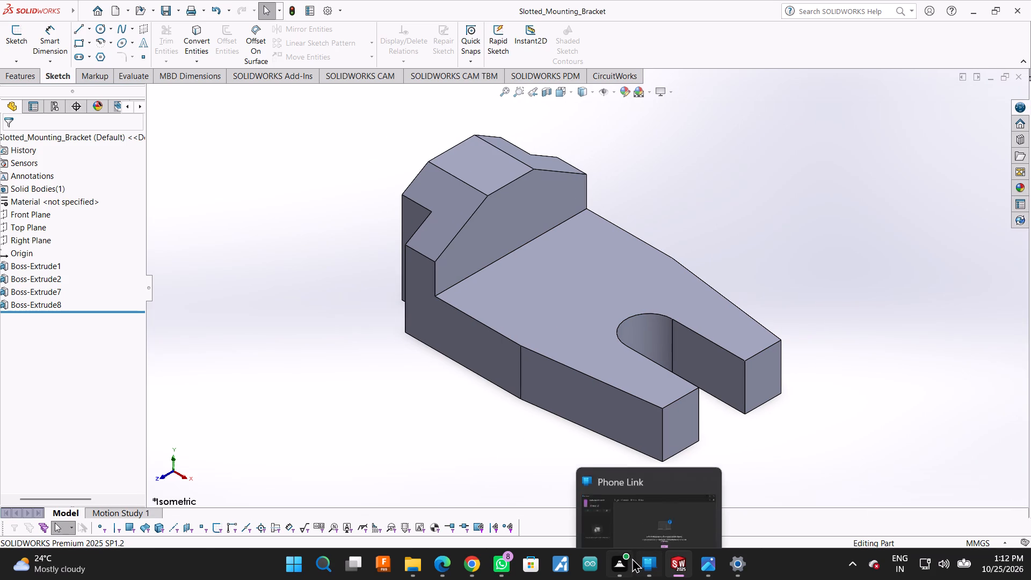